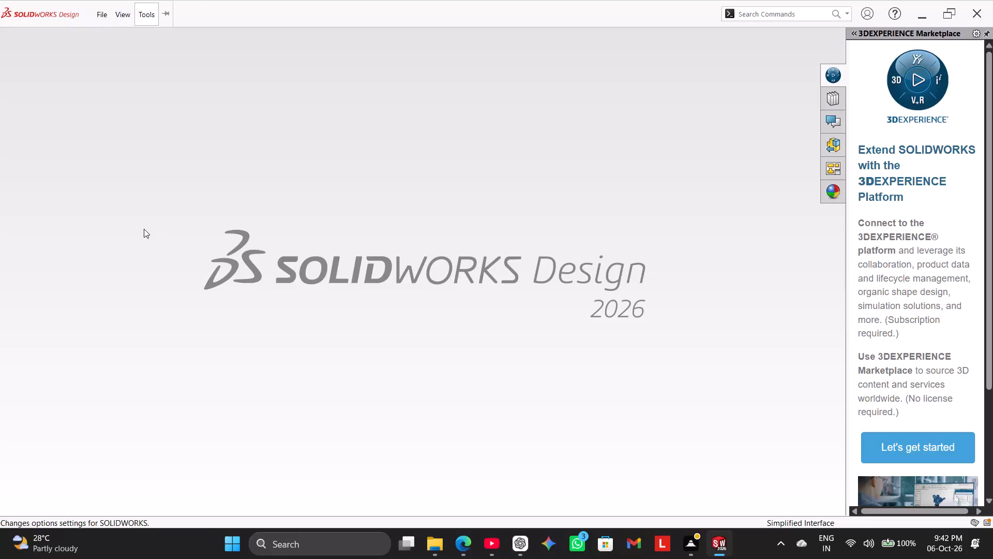
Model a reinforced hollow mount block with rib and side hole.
Create a new part document.
left_click(139, 23)
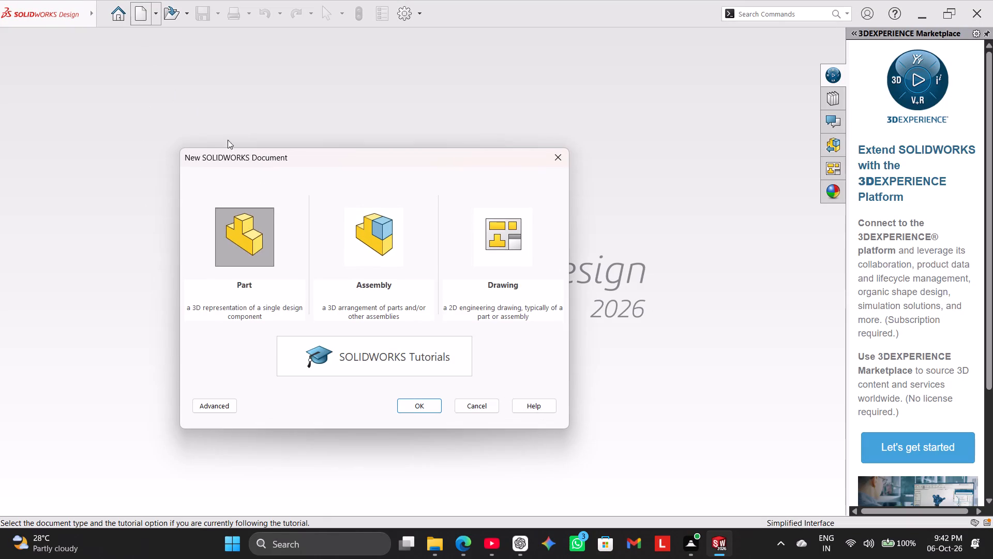
left_click(227, 247)
left_click(426, 407)
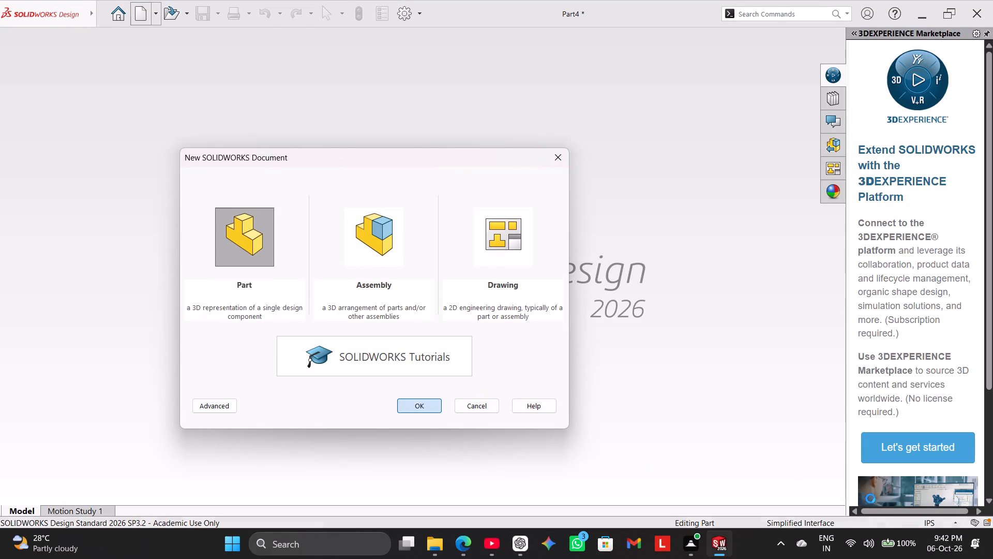
Set the document's unit system to MMGS (millimeter, gram, second).
left_click(920, 521)
double_click(921, 522)
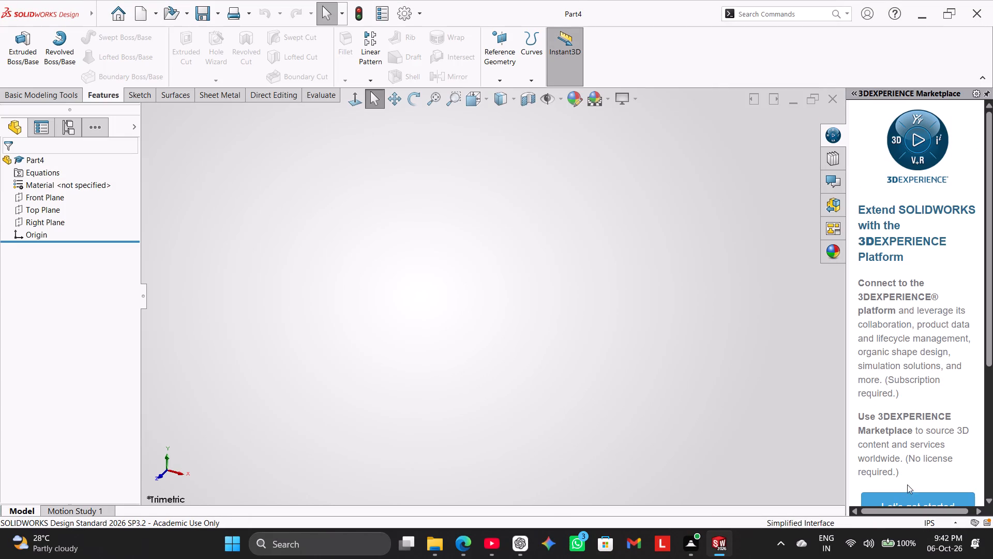
left_click(928, 522)
left_click(900, 479)
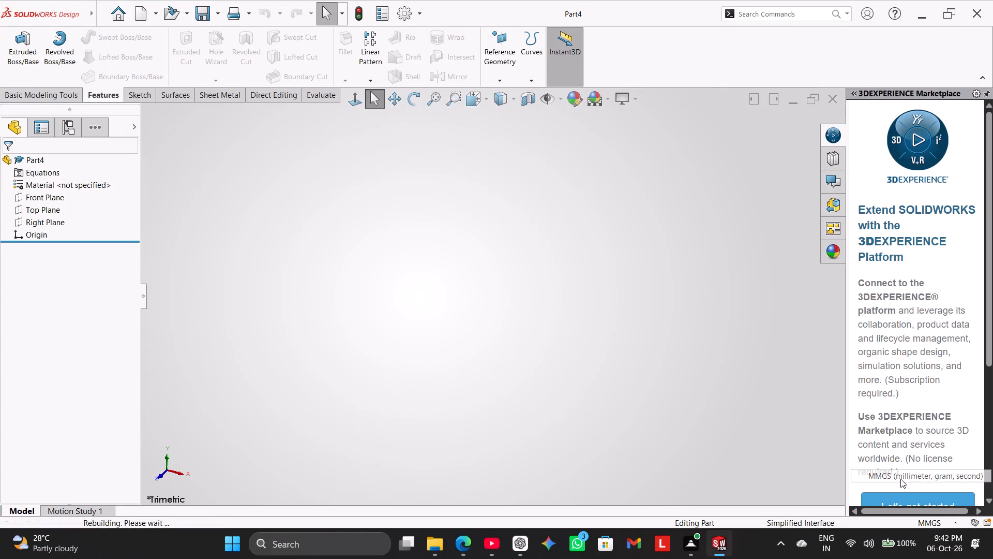
Apply a plain white background scene to the graphics area.
left_click(592, 98)
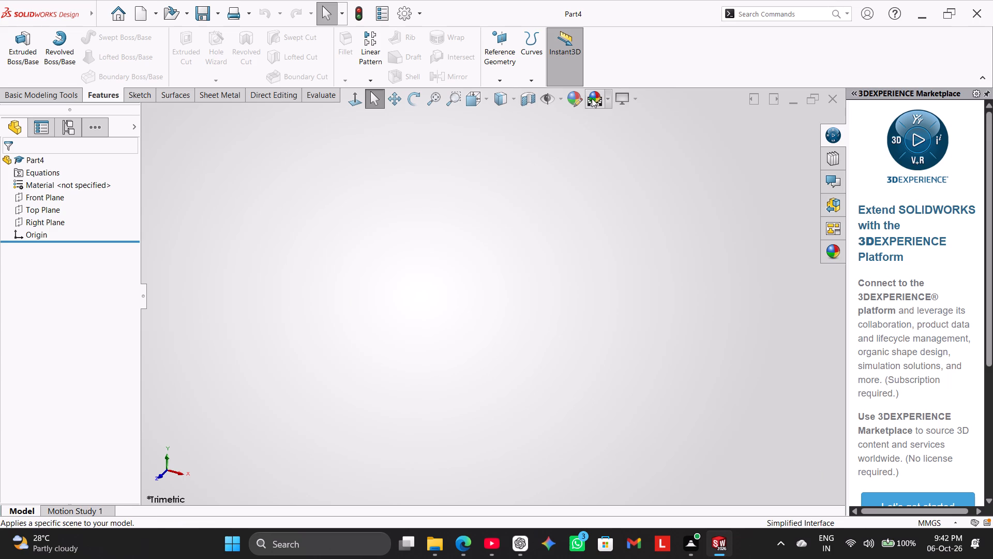
left_click(593, 104)
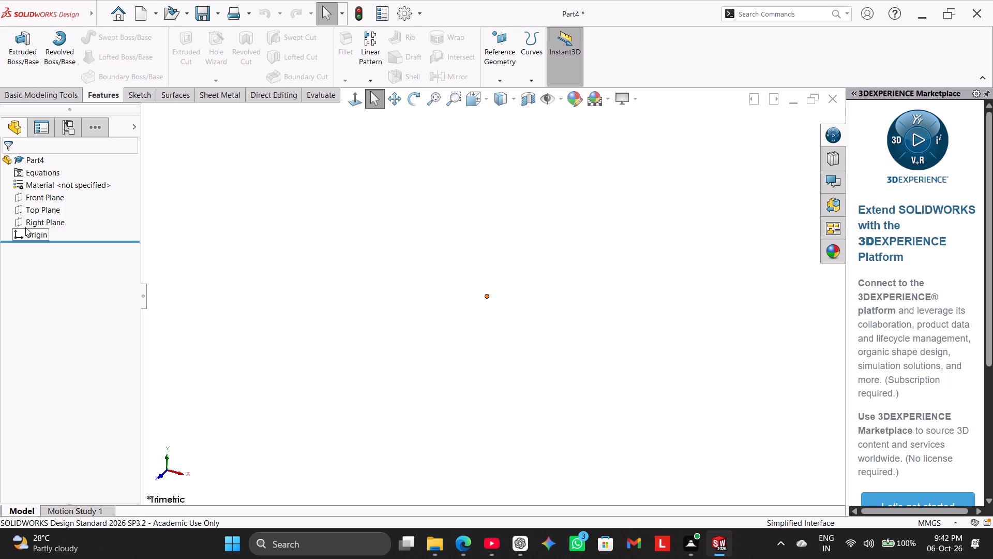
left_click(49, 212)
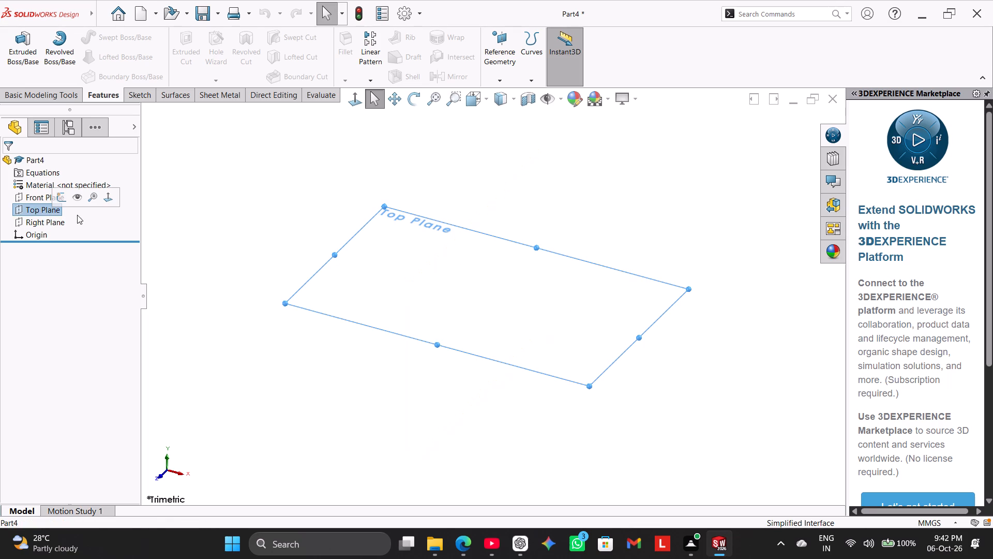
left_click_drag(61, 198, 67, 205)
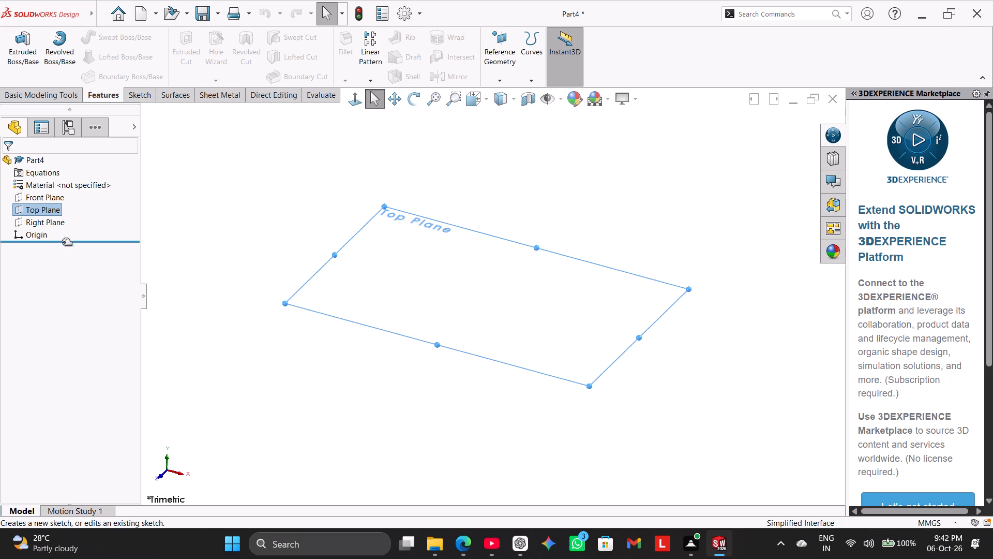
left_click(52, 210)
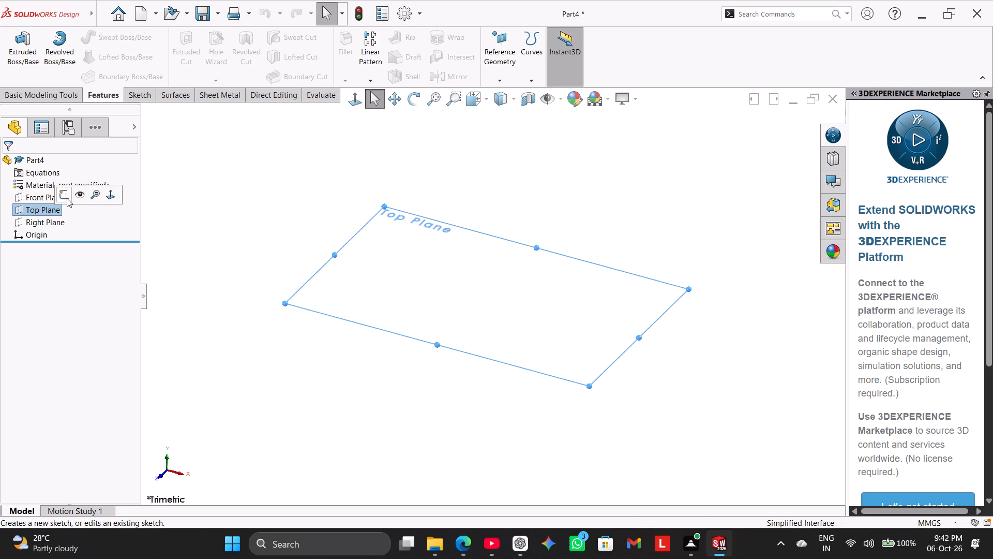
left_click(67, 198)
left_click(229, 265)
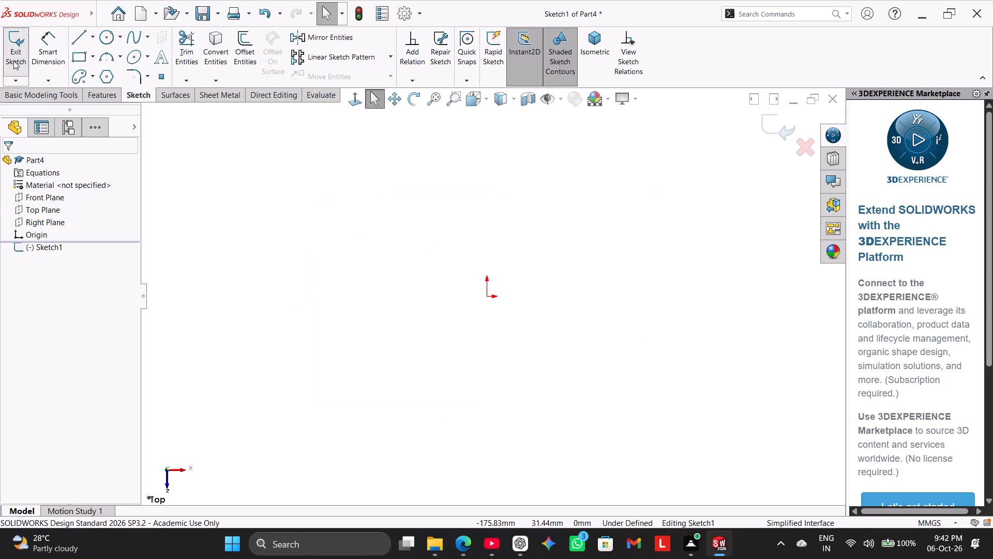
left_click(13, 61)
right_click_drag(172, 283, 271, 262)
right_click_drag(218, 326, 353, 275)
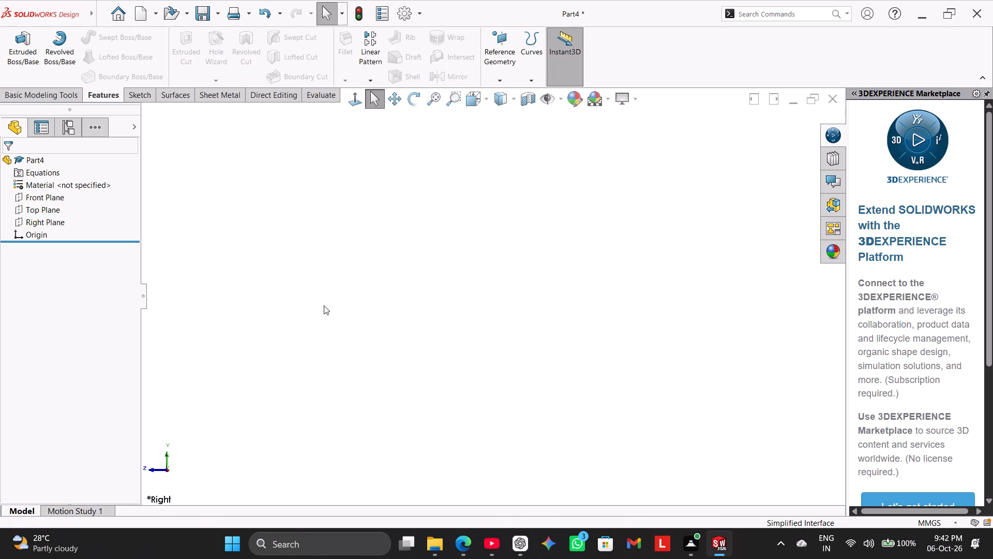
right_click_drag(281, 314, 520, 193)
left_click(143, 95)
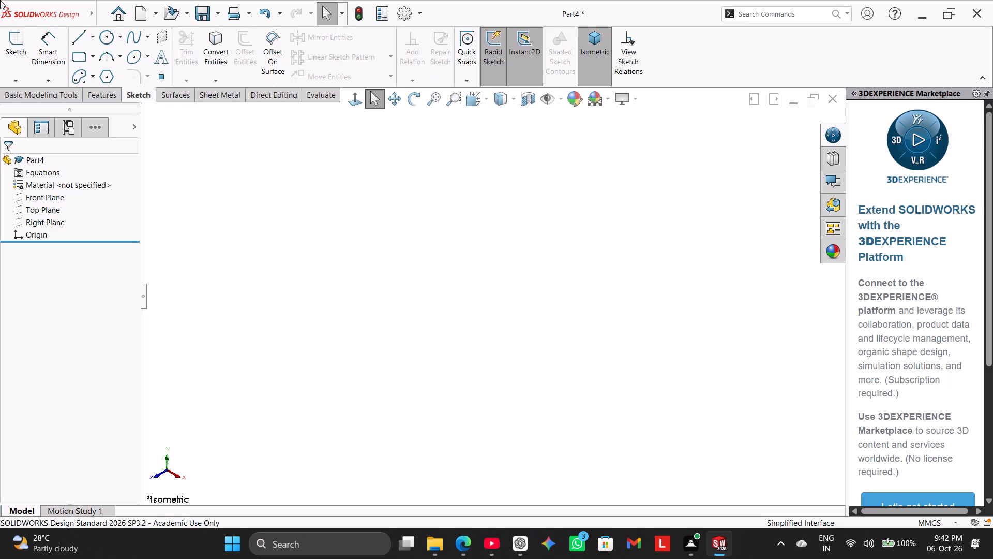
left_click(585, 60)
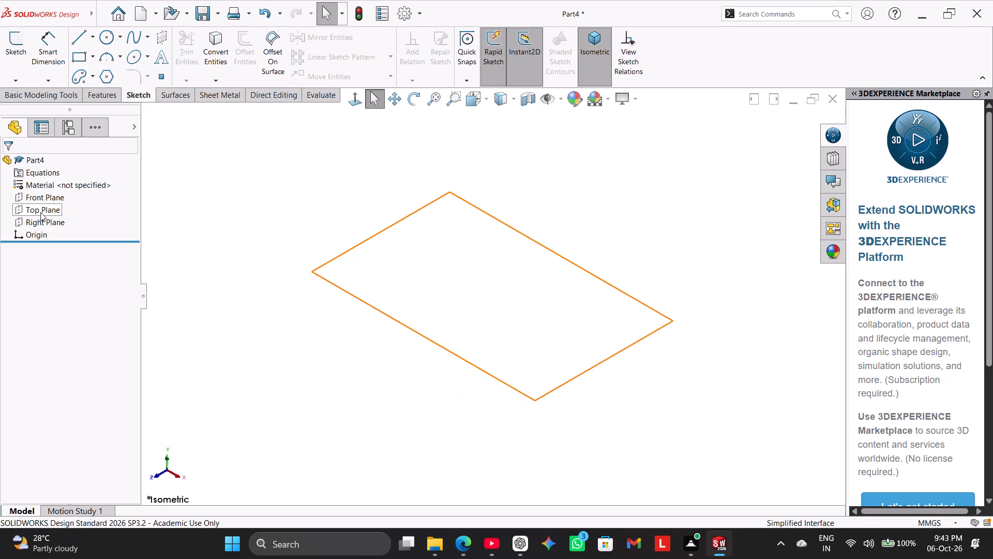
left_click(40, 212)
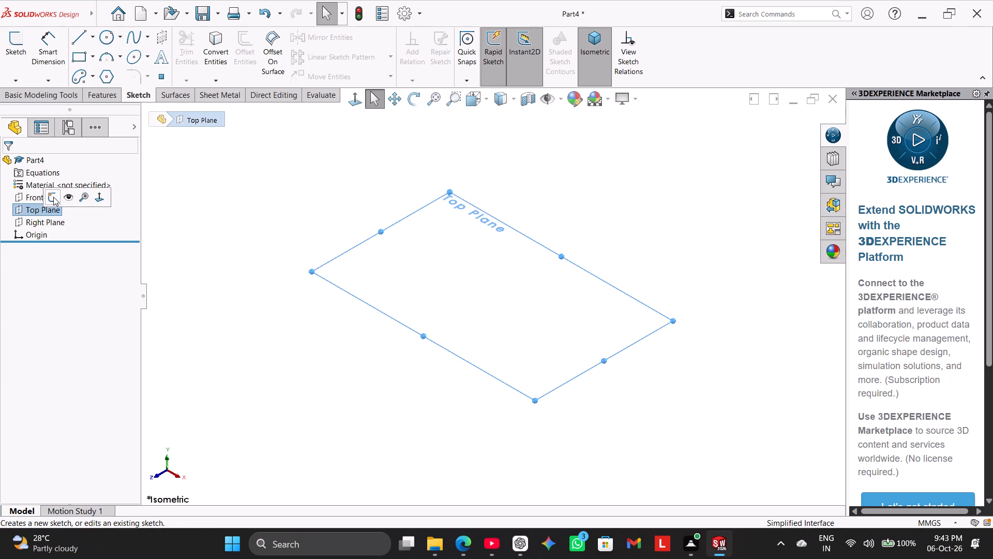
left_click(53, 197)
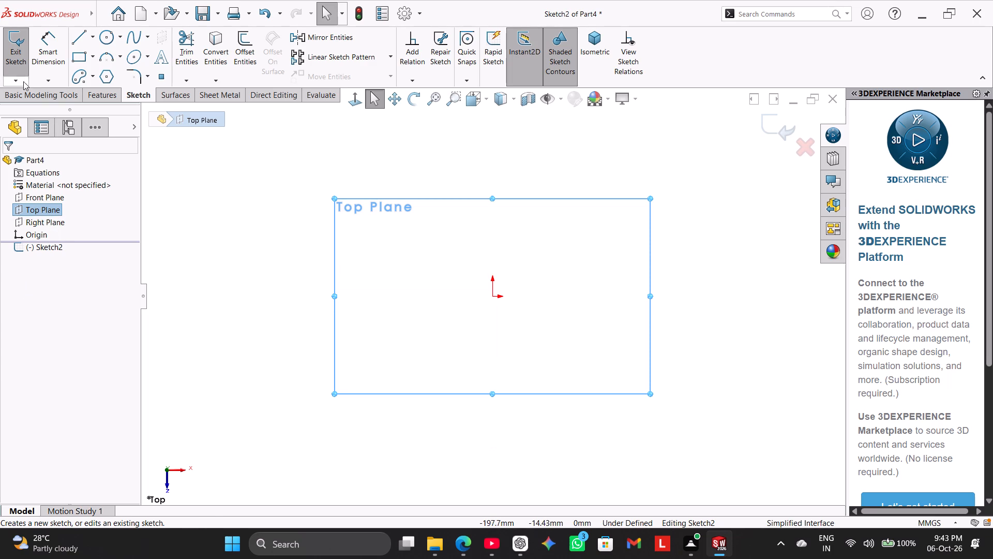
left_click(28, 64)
Start a sketch on the Right Plane.
right_click_drag(275, 241, 457, 187)
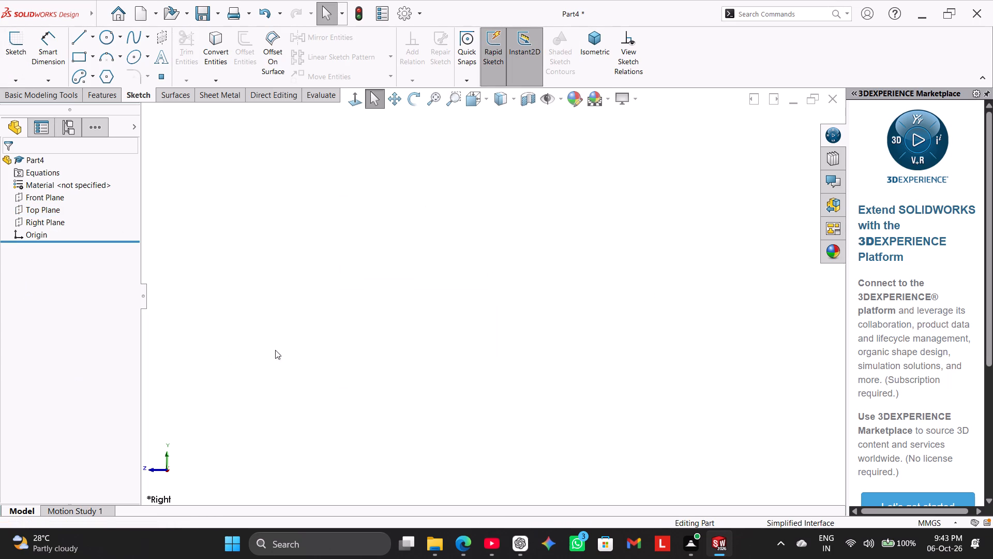
right_click_drag(293, 341, 419, 264)
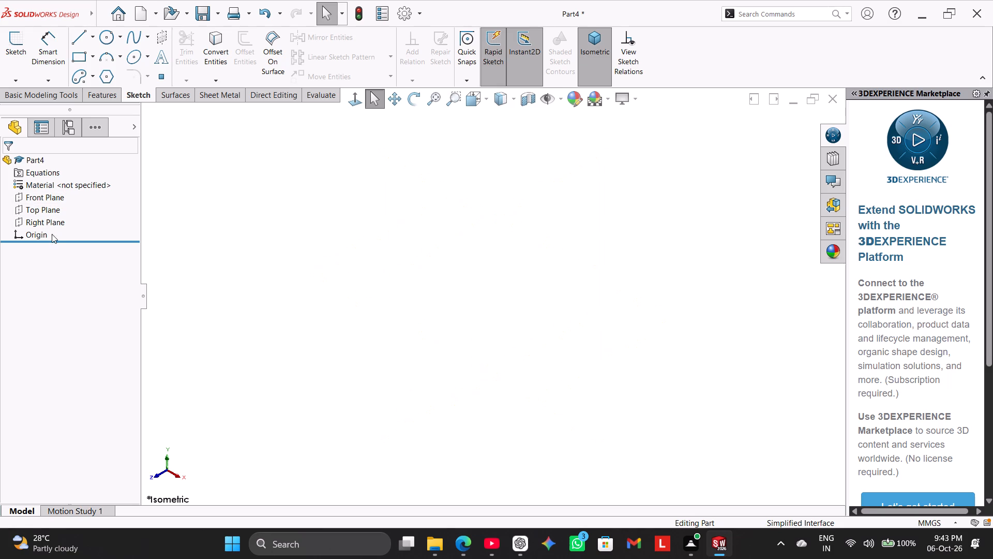
left_click(53, 226)
left_click(63, 211)
left_click_drag(250, 242, 224, 253)
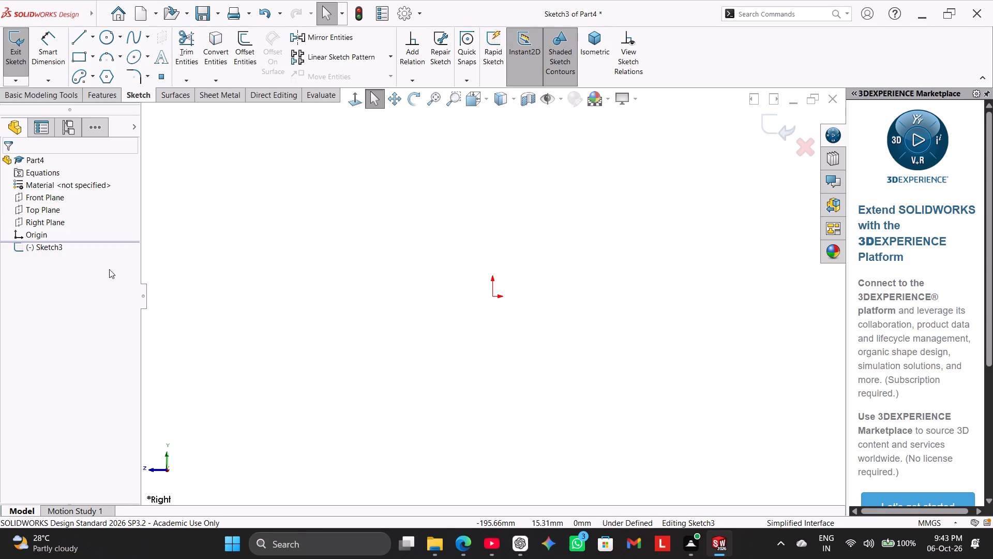
Draw a nearly horizontal line about 168 mm long that passes just by the origin.
left_click_drag(84, 35, 84, 40)
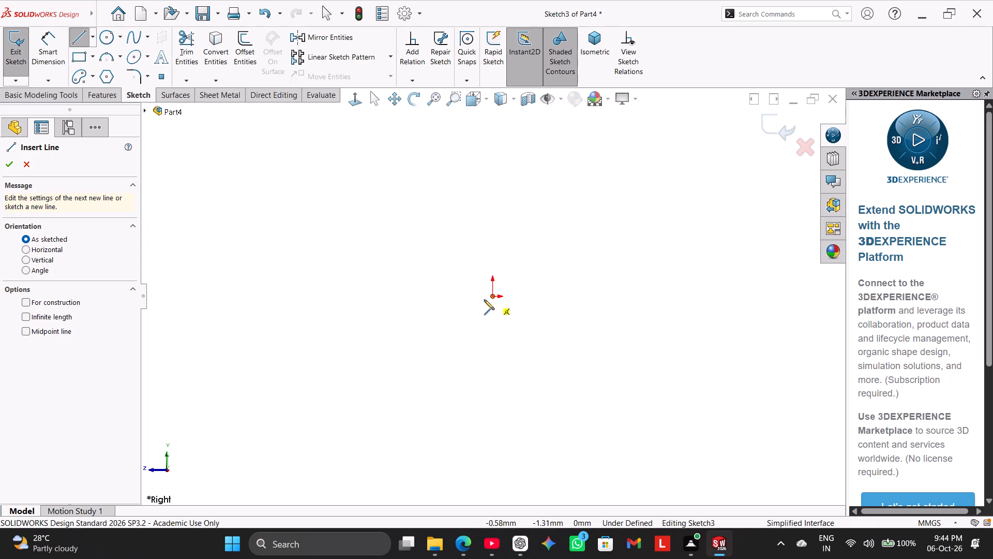
left_click(325, 292)
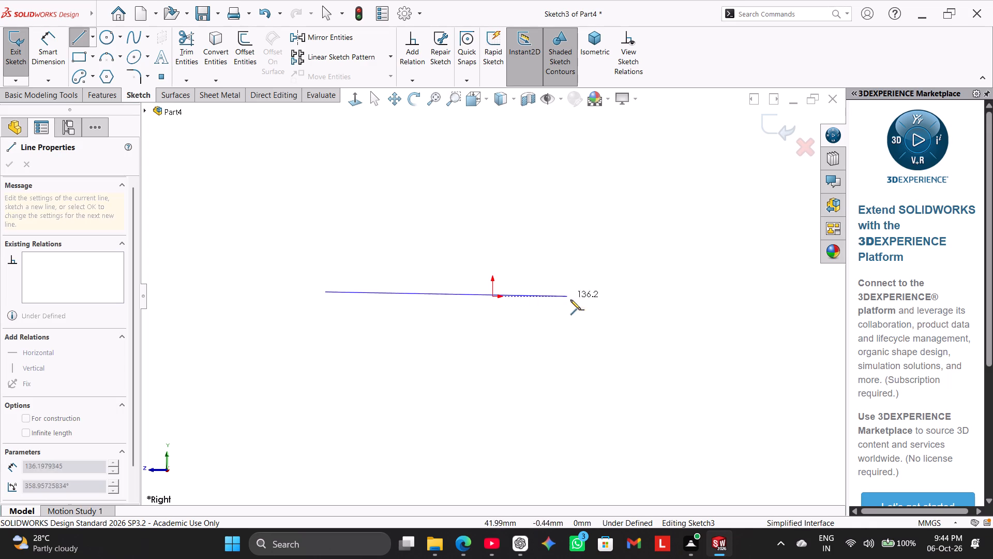
left_click(624, 300)
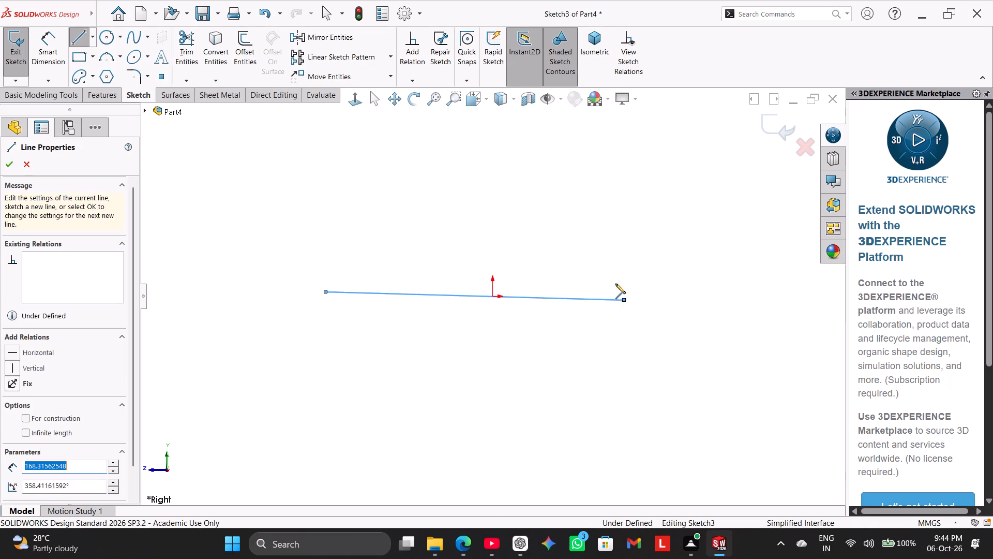
right_click(588, 250)
left_click(607, 261)
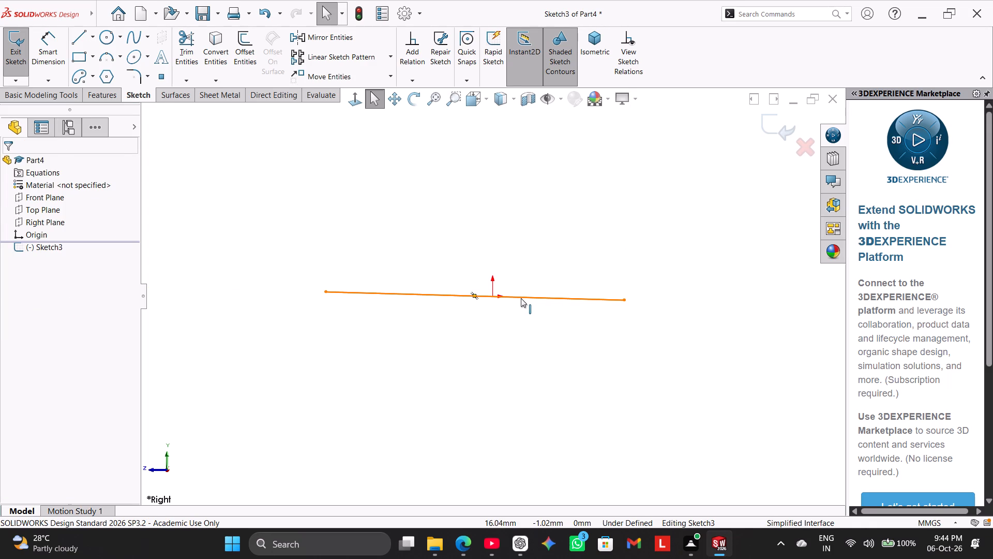
Make the base line horizontal and coincident with the origin.
right_click(521, 298)
left_click(537, 269)
left_click(498, 249)
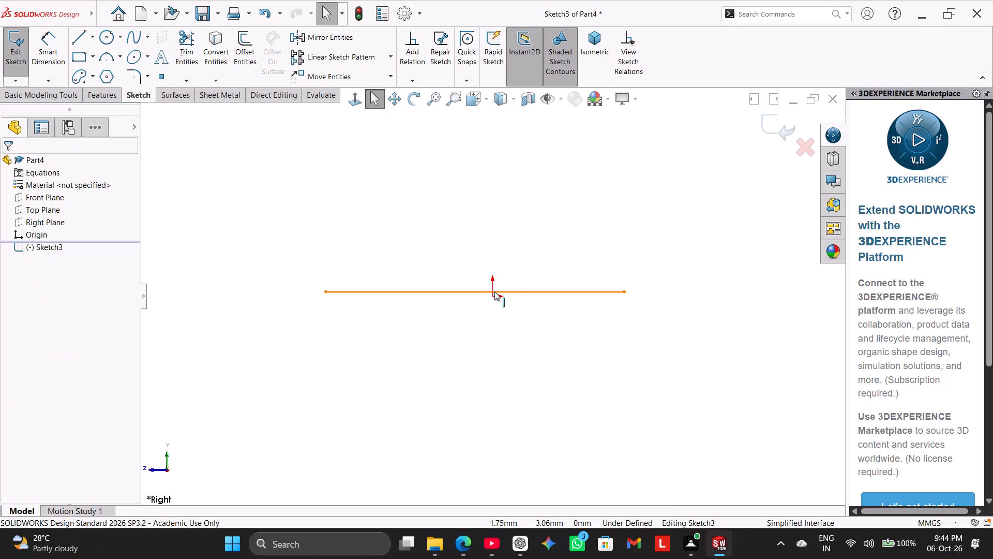
left_click(493, 291, "ctrl")
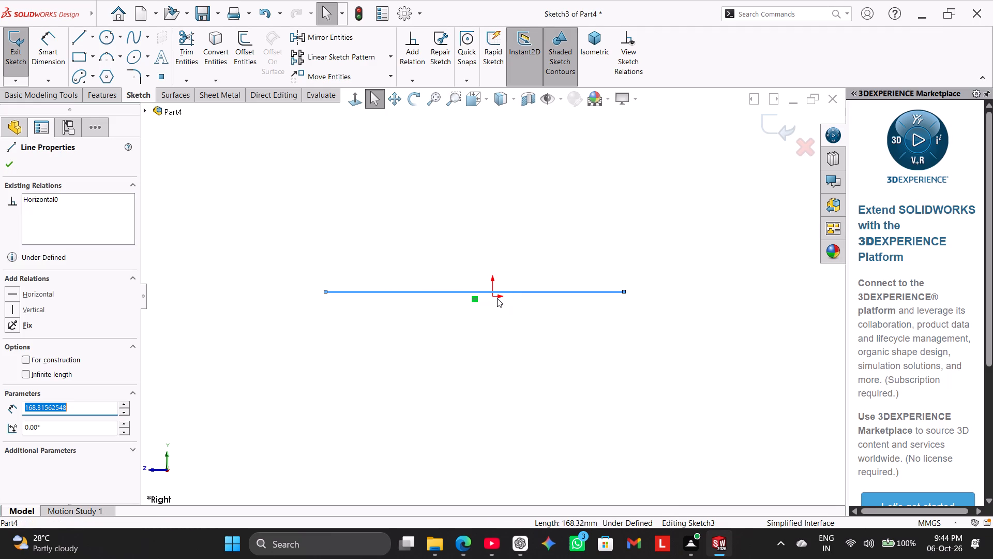
left_click(494, 293, "ctrl")
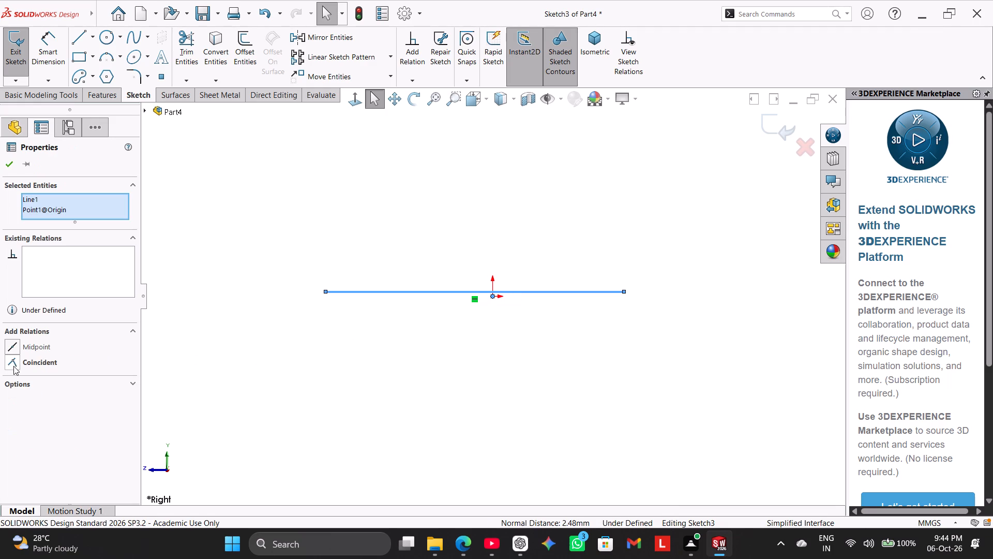
left_click(21, 363)
left_click(175, 269)
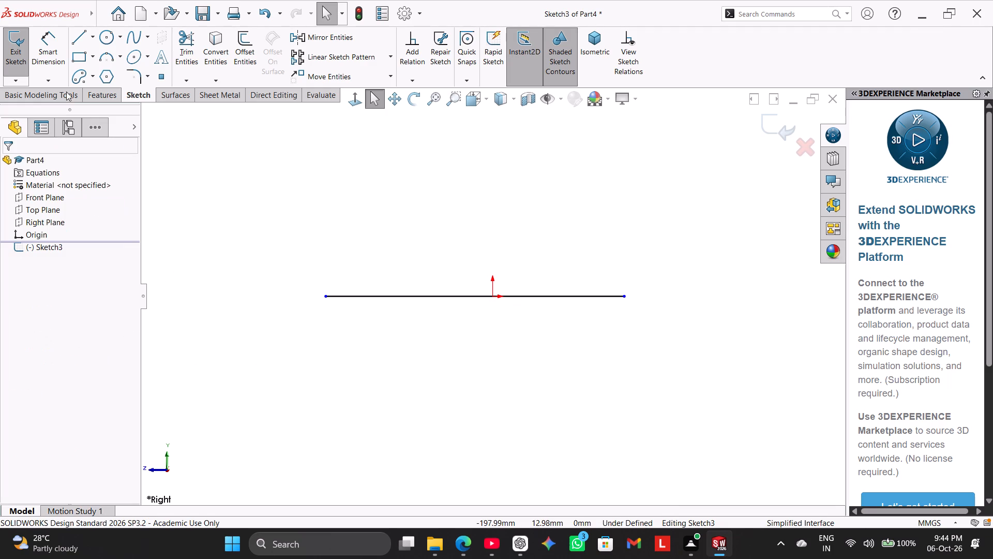
Close an L-shaped profile above the base line with a tall block about 73 mm high and a lower arm about 18 mm high.
left_click(77, 42)
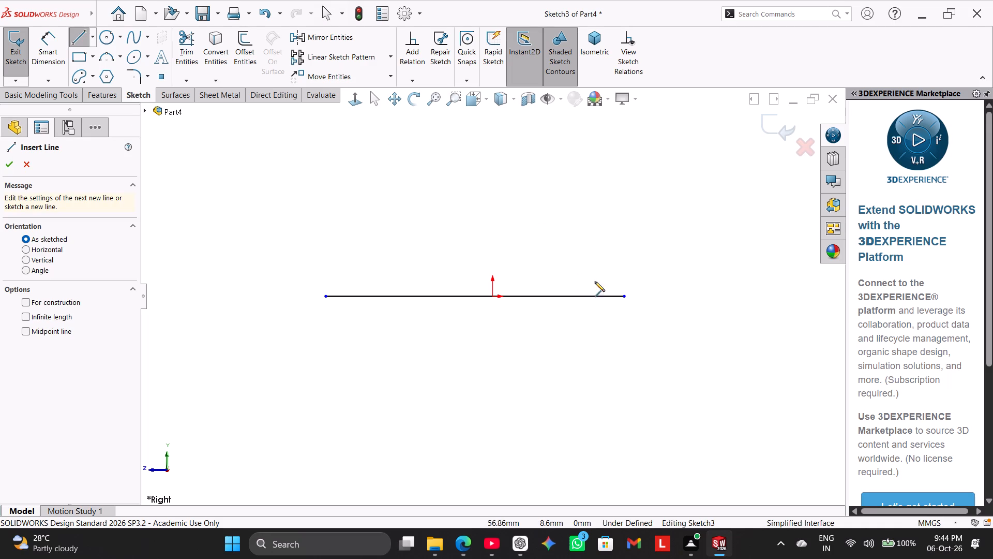
left_click(623, 295)
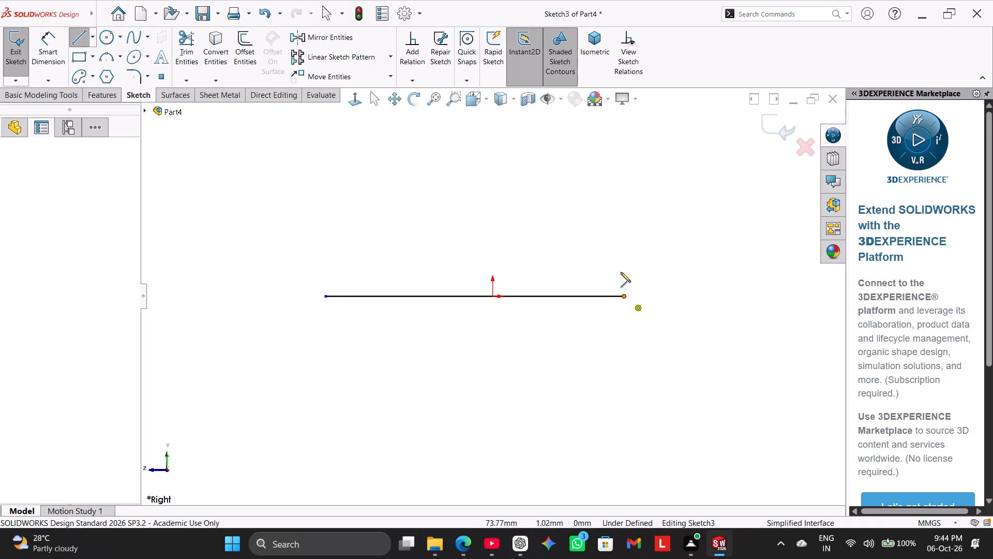
left_click(625, 167)
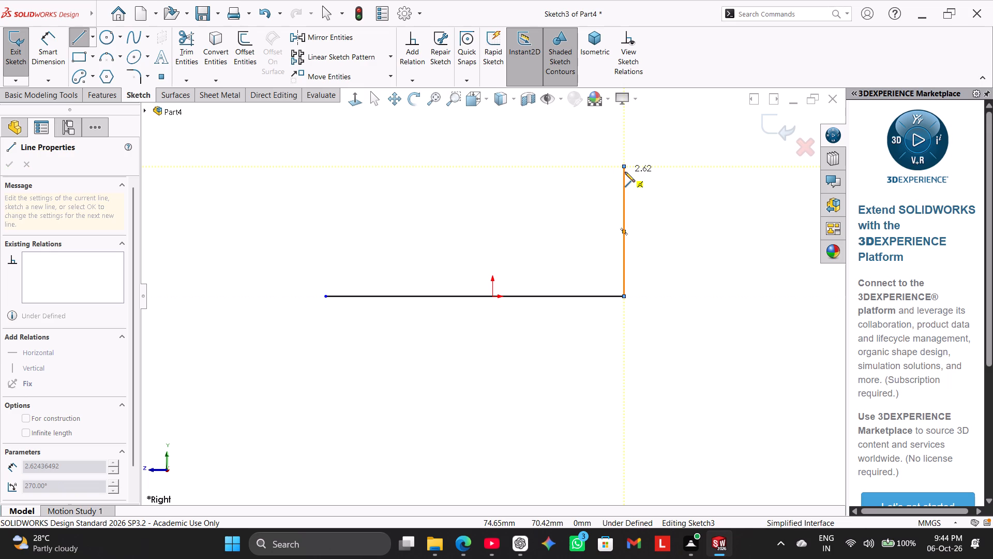
left_click(462, 166)
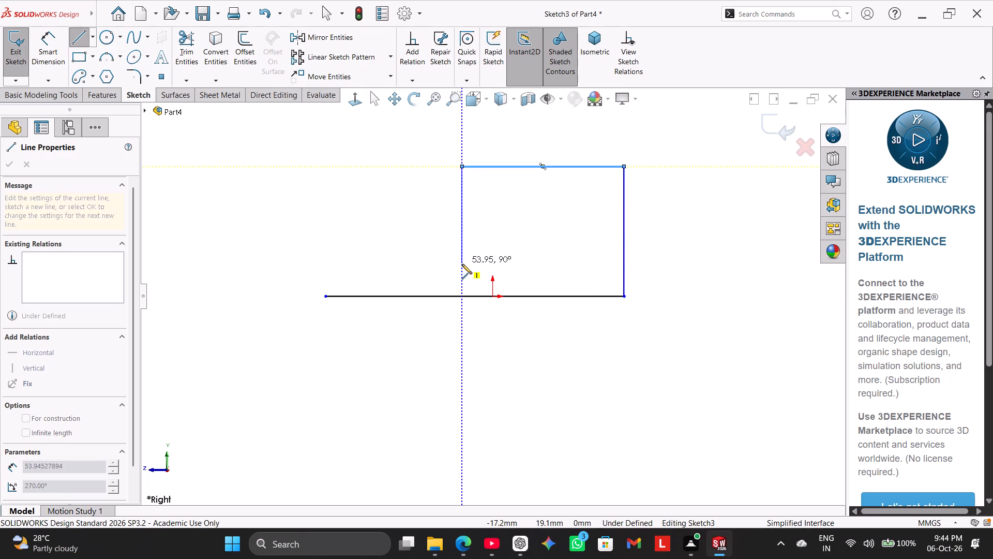
left_click(462, 264)
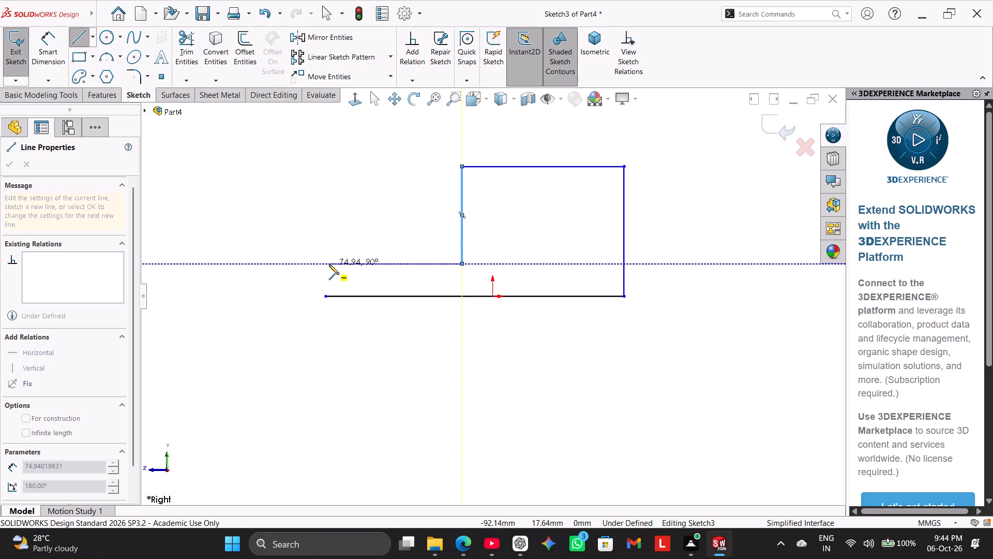
left_click(326, 264)
left_click(324, 295)
right_click(294, 279)
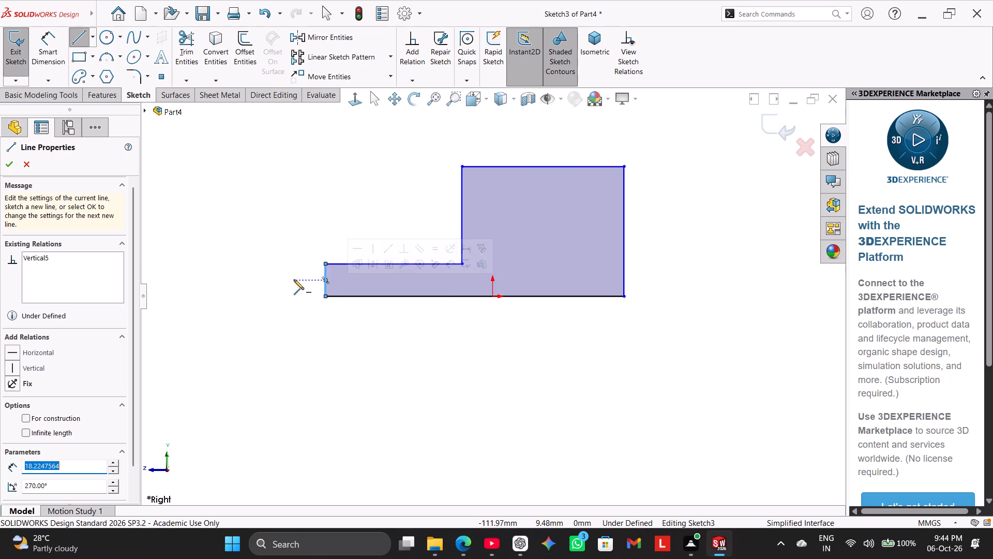
left_click(311, 286)
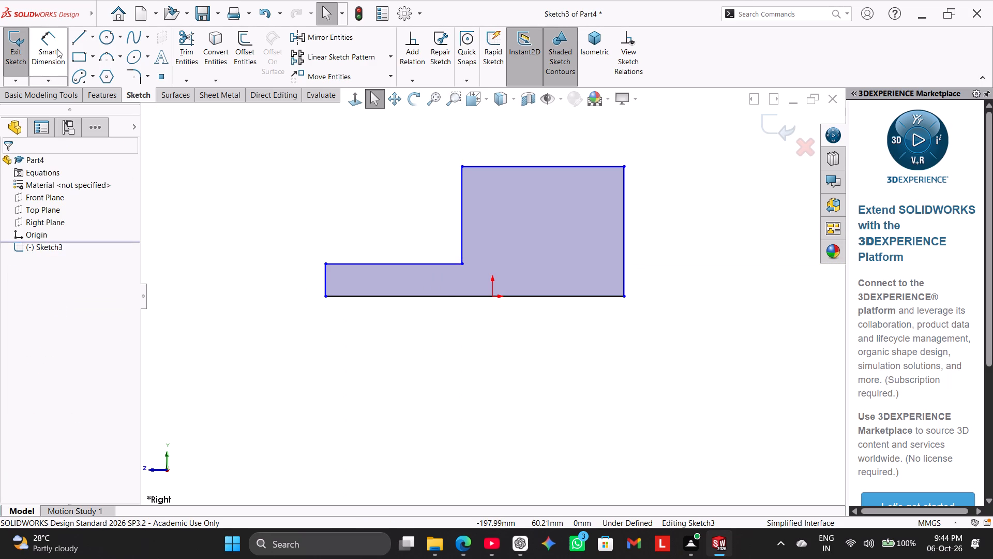
Dimension the height of the lower arm's end edge as 12 mm.
left_click(57, 49)
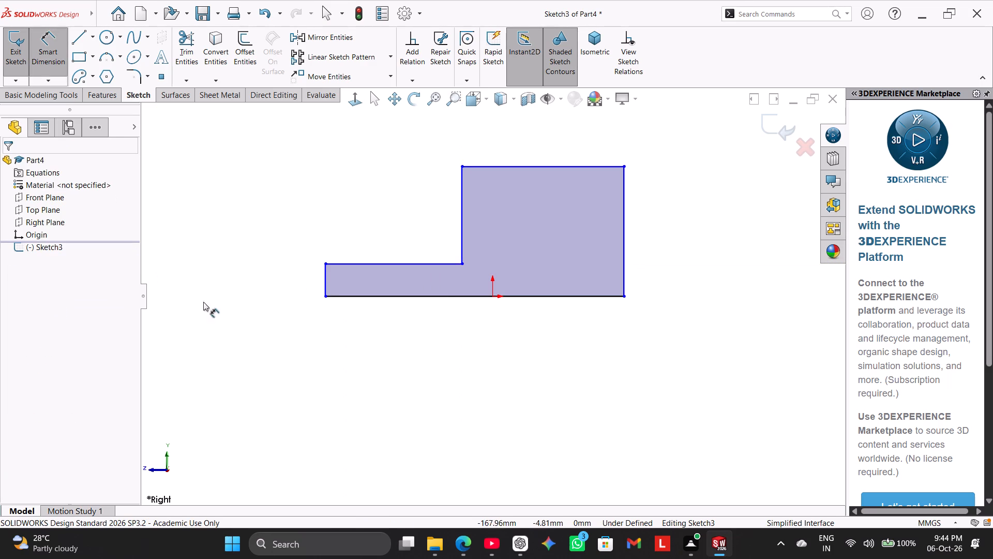
left_click(323, 277)
left_click(284, 276)
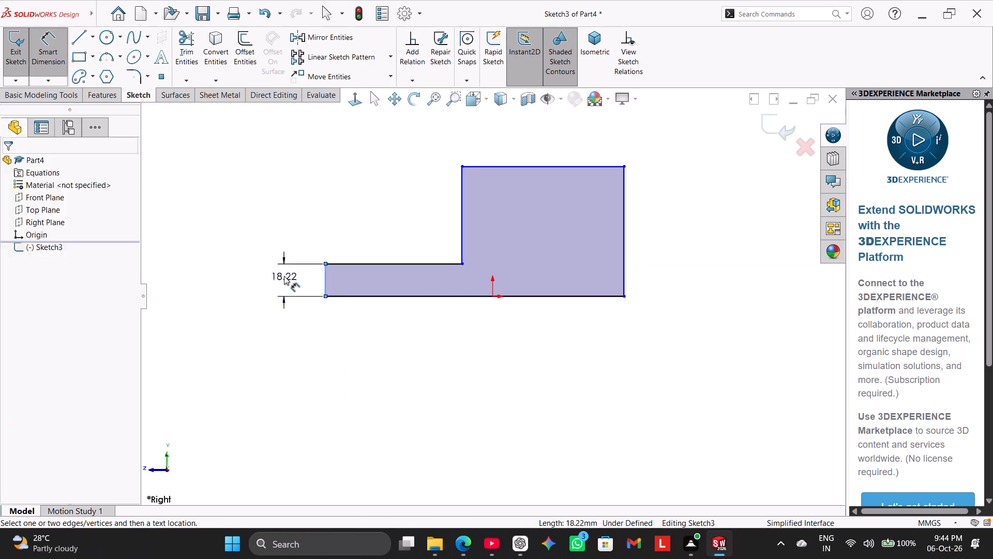
type("12")
left_click(316, 211)
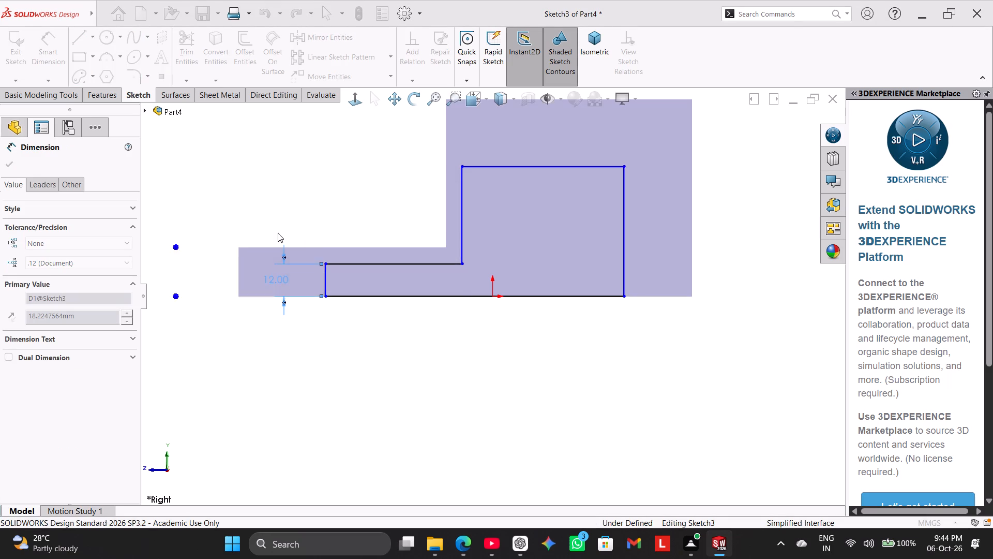
left_click(256, 220)
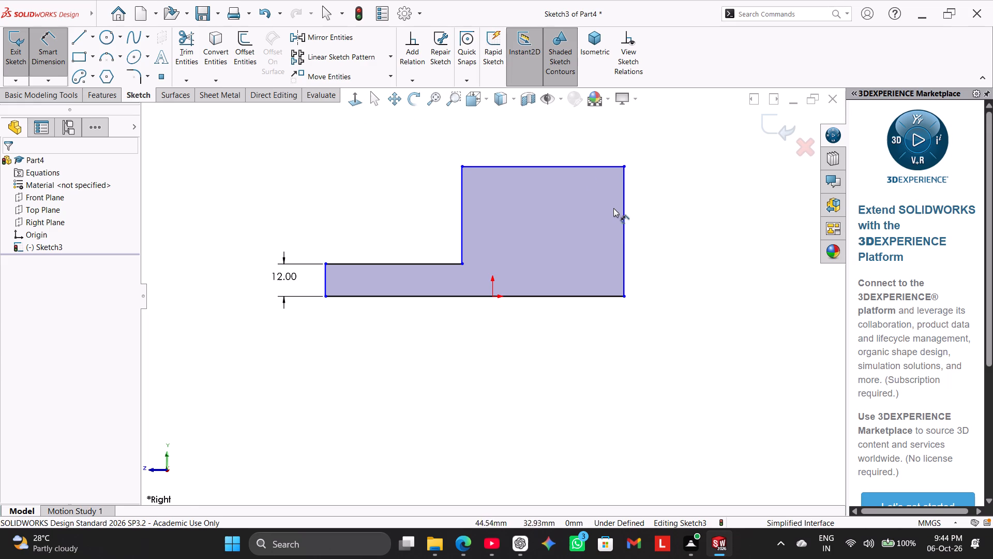
Dimension the height of the tall block's outer vertical edge as 47 mm.
left_click(622, 222)
left_click(659, 235)
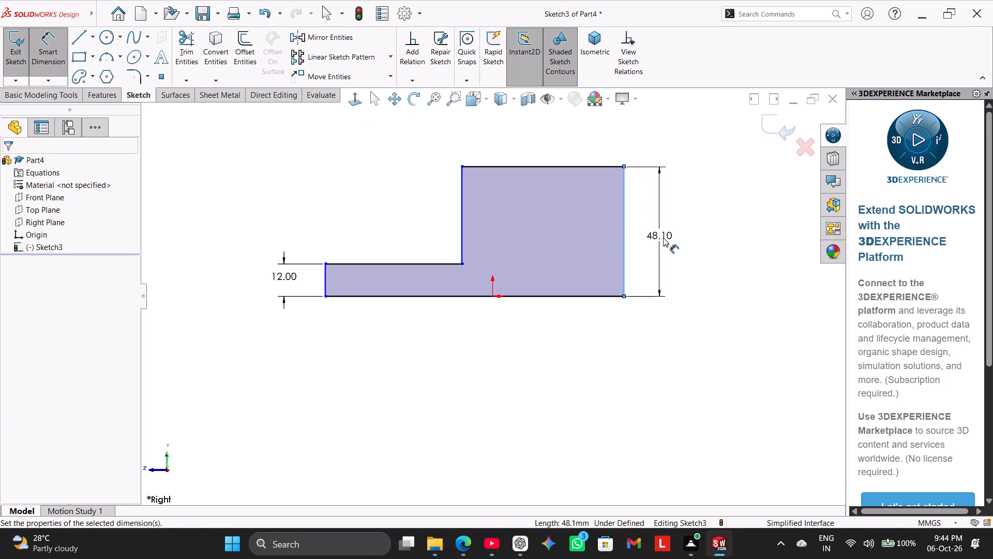
type("47")
left_click(690, 170)
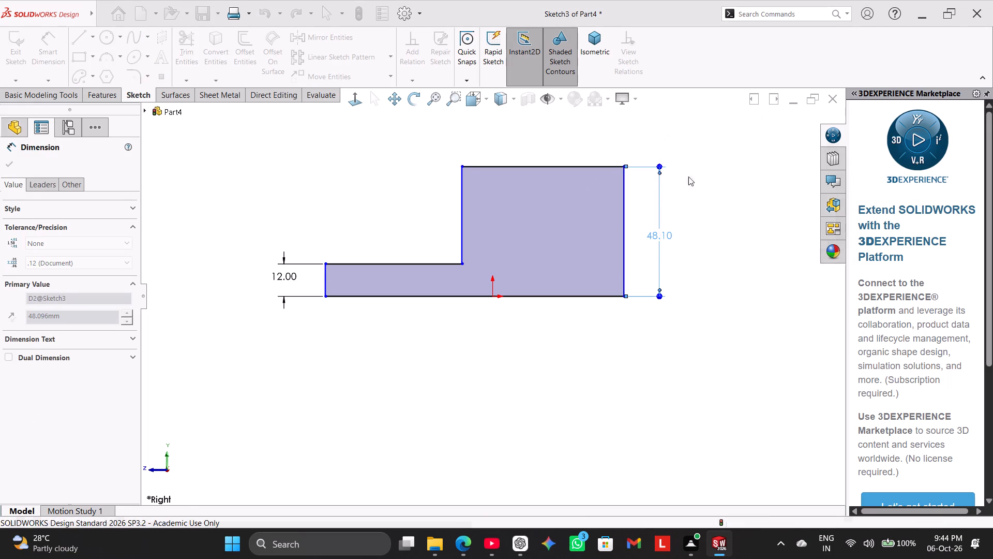
left_click(683, 204)
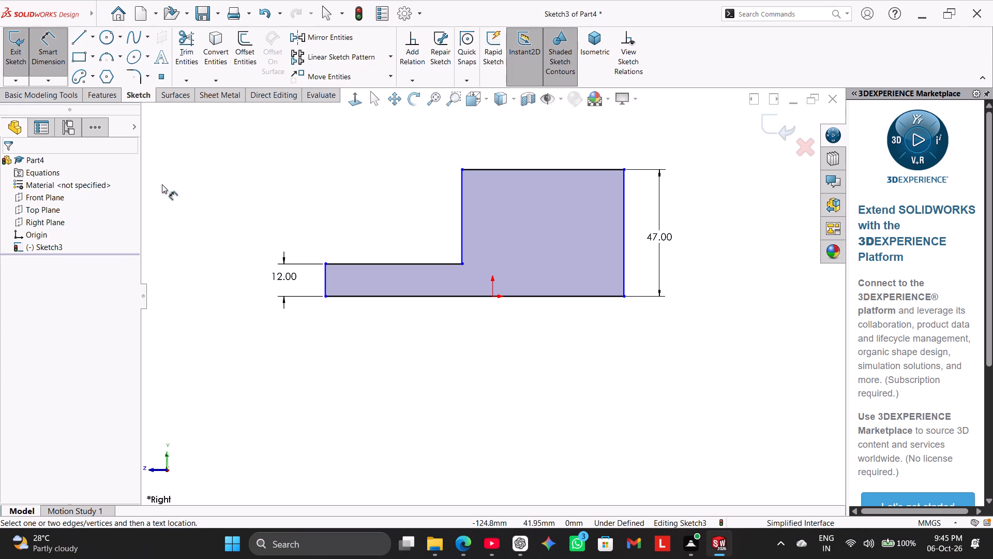
Dimension the width of the tall block's top edge as 10+22+10, giving 42 mm.
left_click(578, 172)
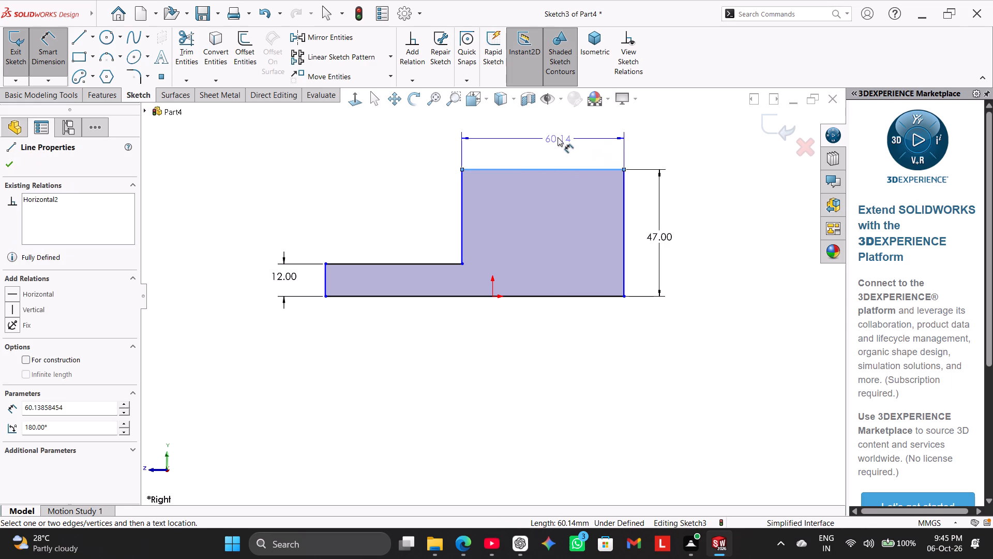
left_click(558, 137)
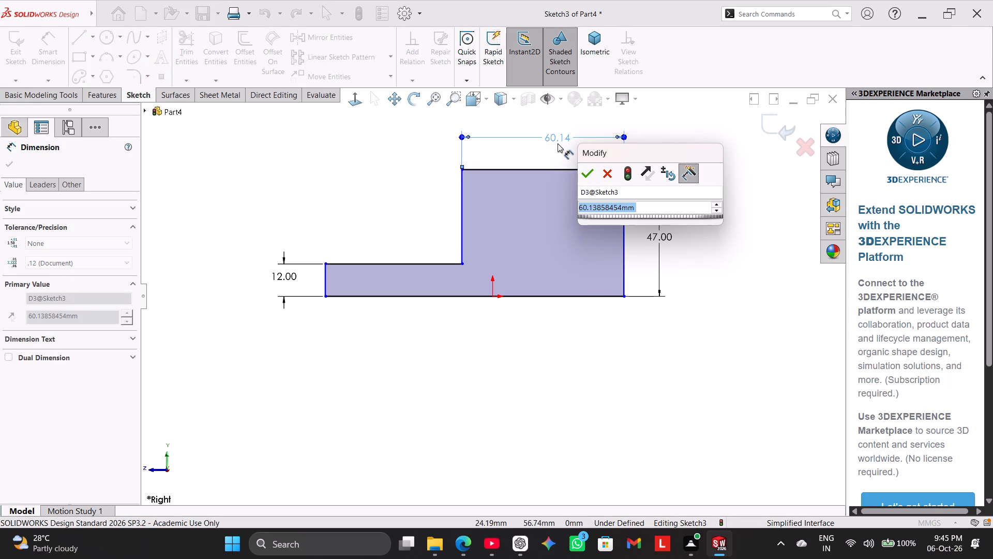
type("10+")
type("22+10")
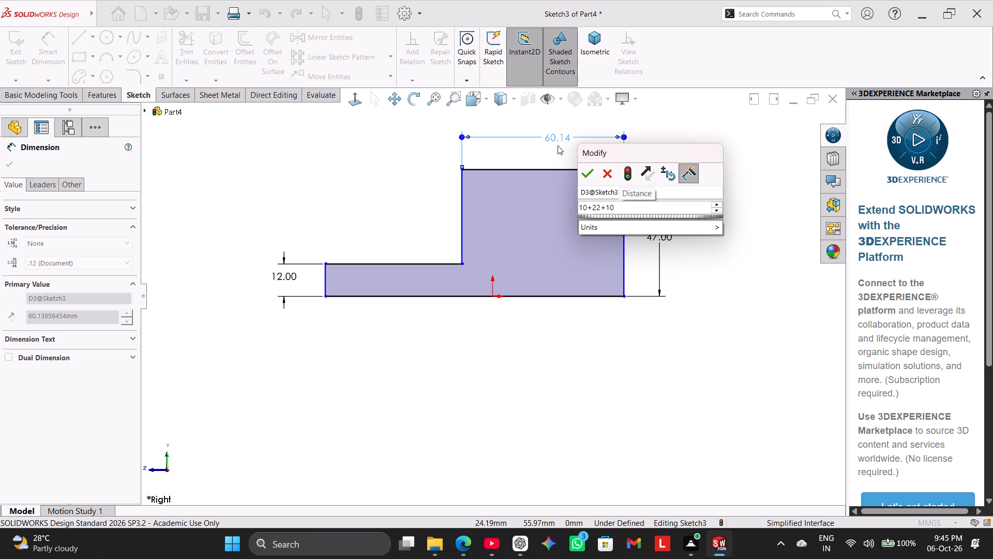
left_click(590, 178)
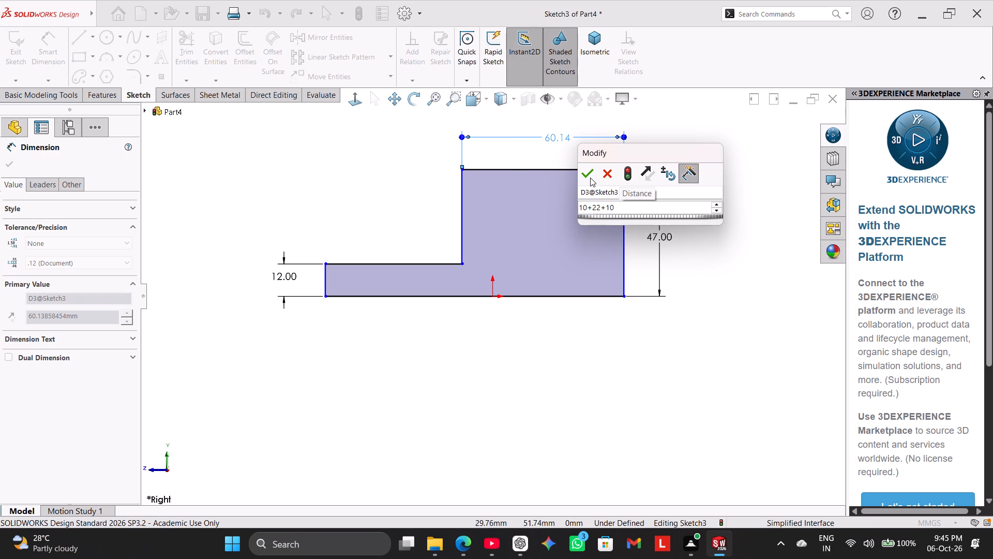
left_click(460, 183)
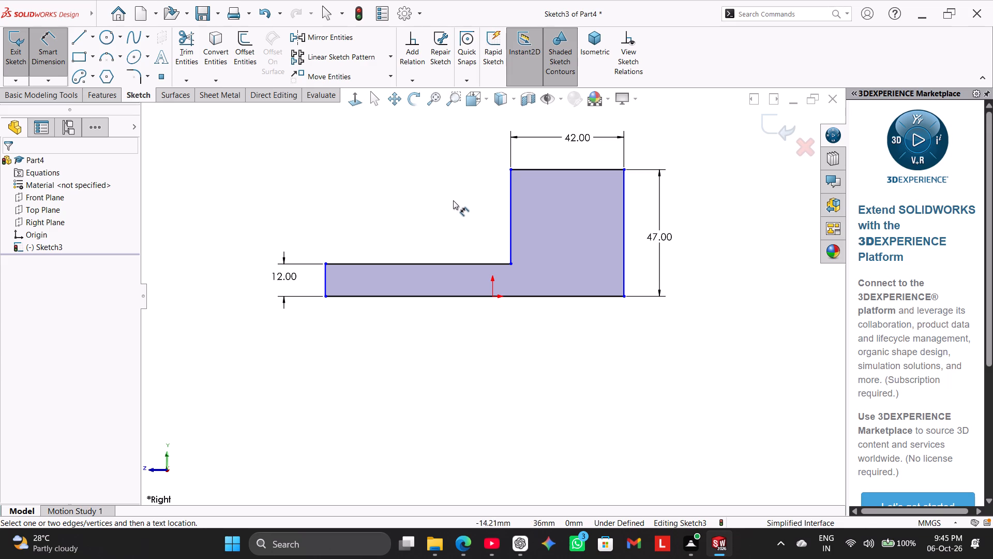
Dimension the full length of the profile's base line as 72 mm and end dimensioning.
left_click(467, 297)
left_click(472, 334)
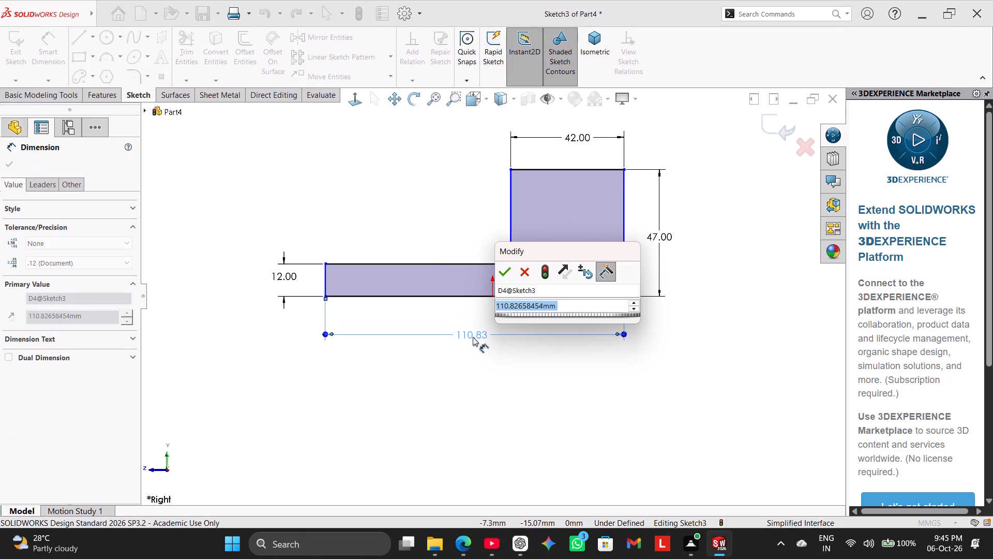
type("72")
key("Return")
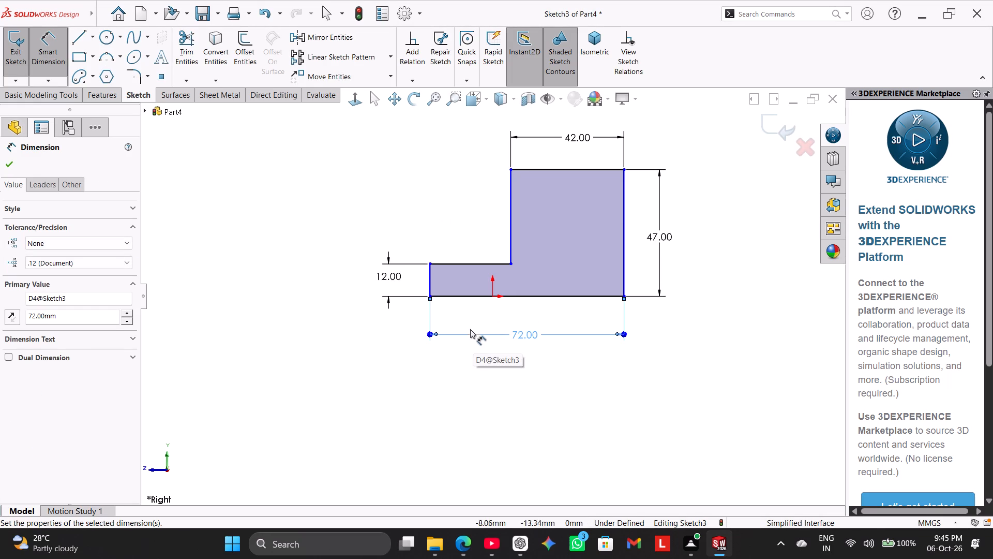
right_click(341, 299)
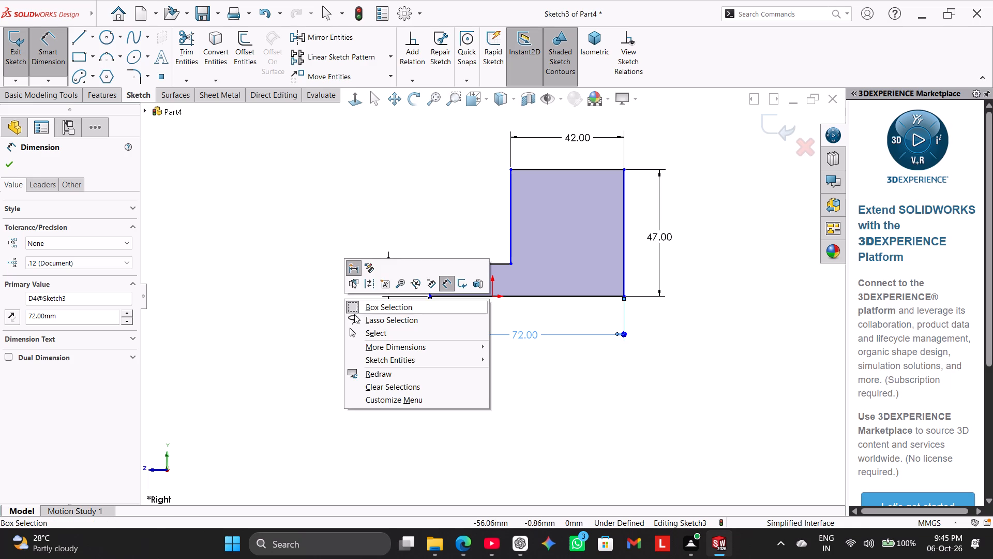
left_click(363, 329)
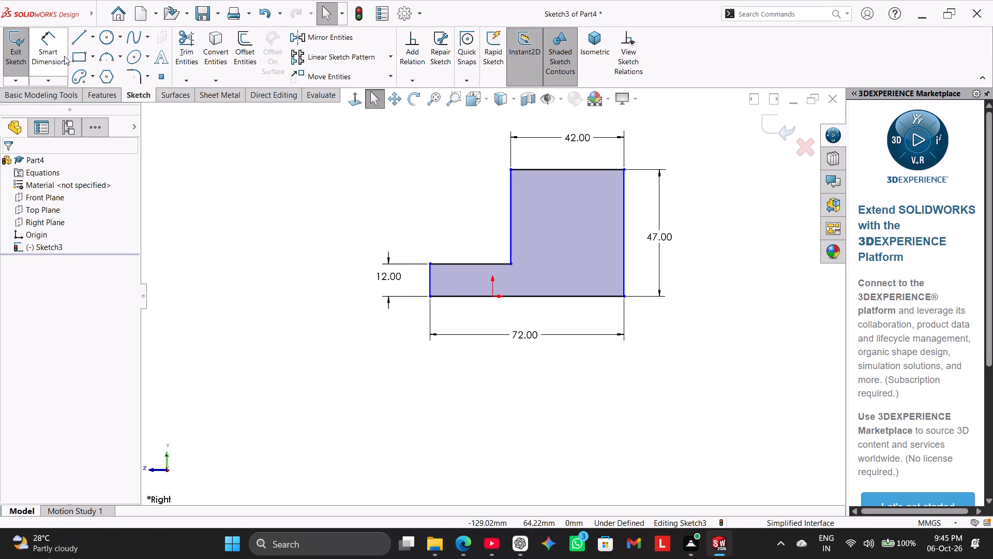
Dimension the horizontal distance from the origin to the tall block's outer vertical edge as 21 mm.
left_click(44, 55)
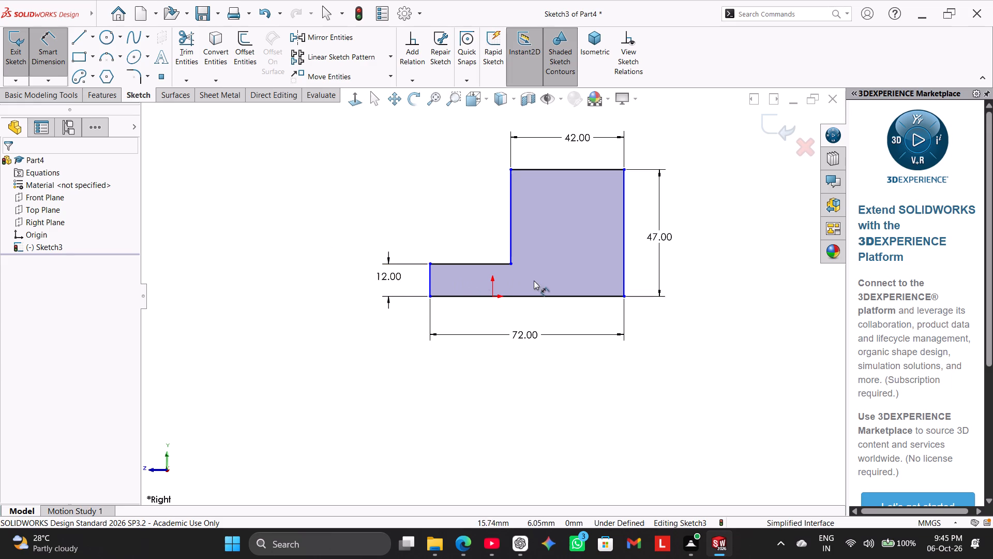
left_click(491, 296)
left_click(624, 282)
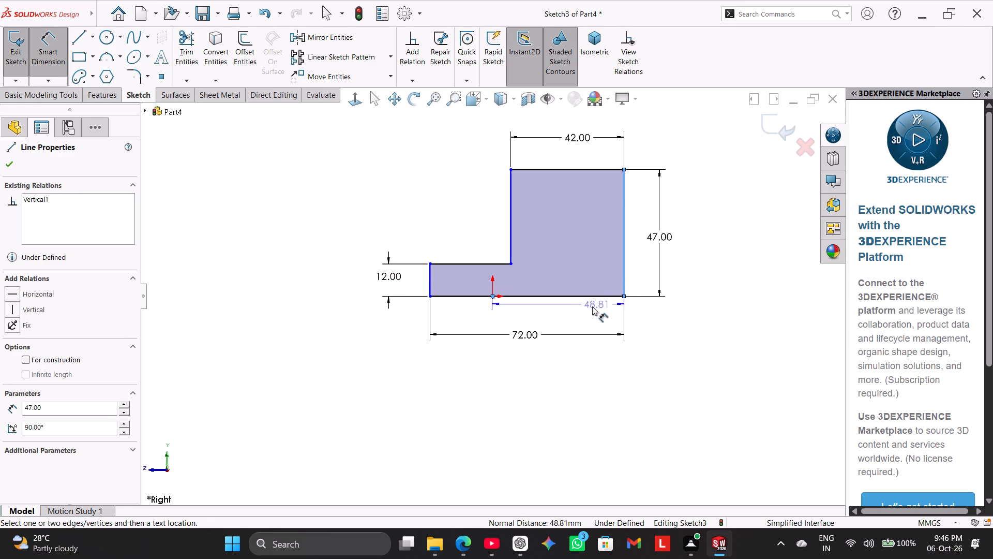
left_click(576, 317)
type("21")
key("Return")
right_click(273, 217)
left_click(299, 254)
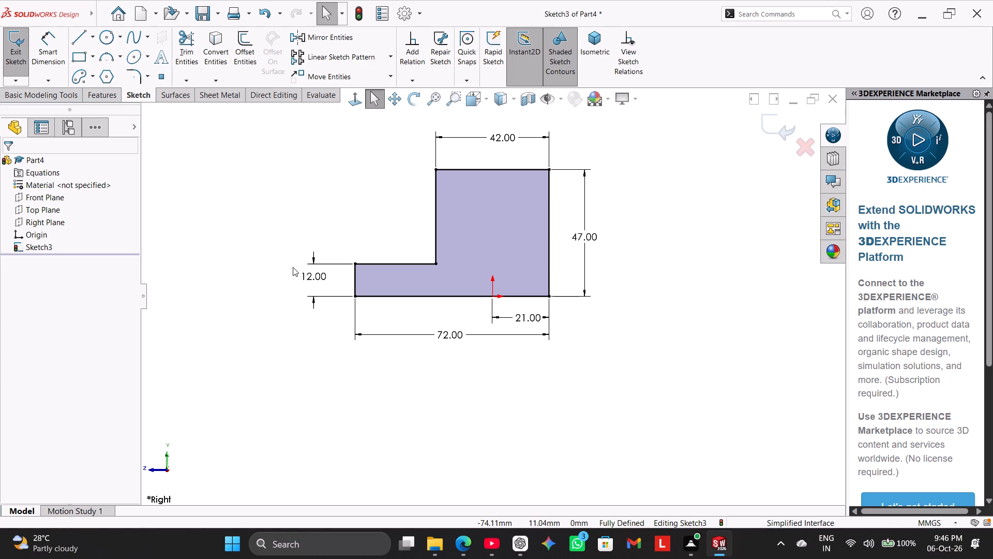
Draw a circle about 22 mm in diameter inside the tall block, centred about 22 mm directly above the origin.
left_click(104, 37)
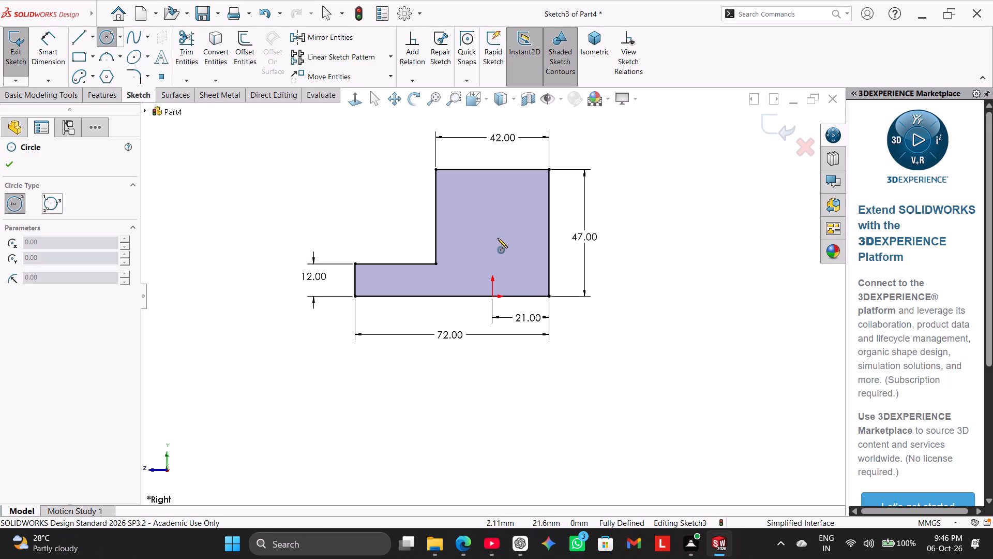
left_click(493, 238)
left_click(514, 258)
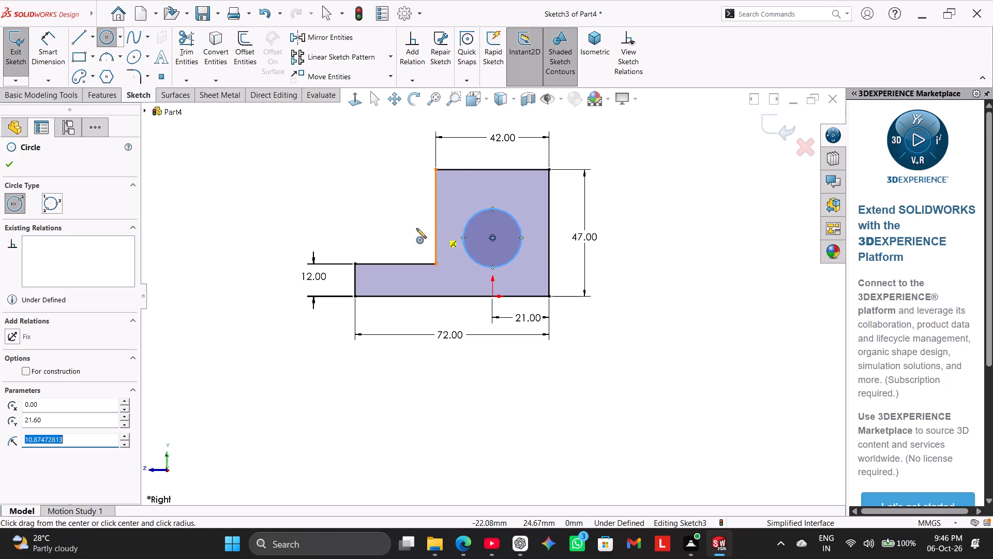
right_click(319, 210)
left_click(339, 217)
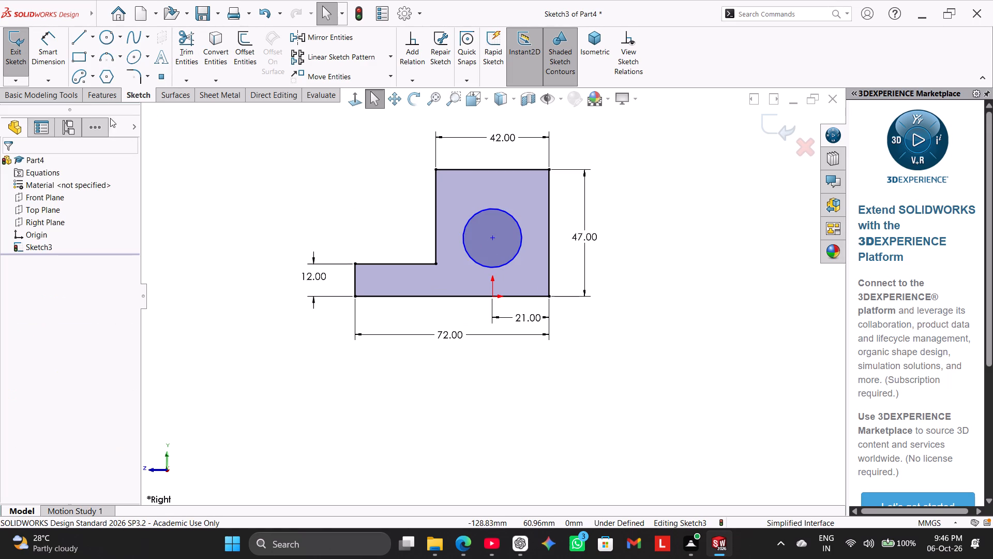
Dimension the height of the circle's centre above the base line as 23 mm.
left_click(55, 62)
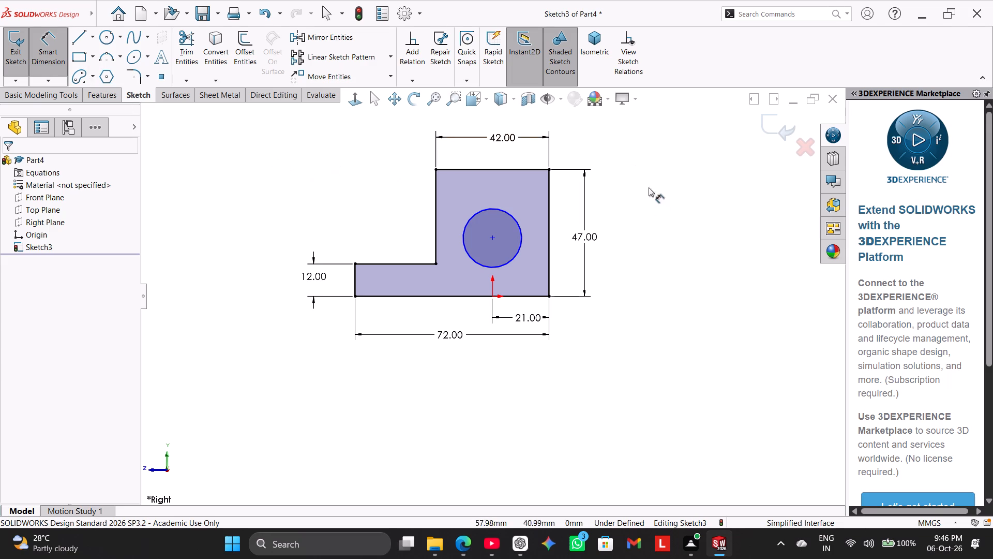
left_click(492, 237)
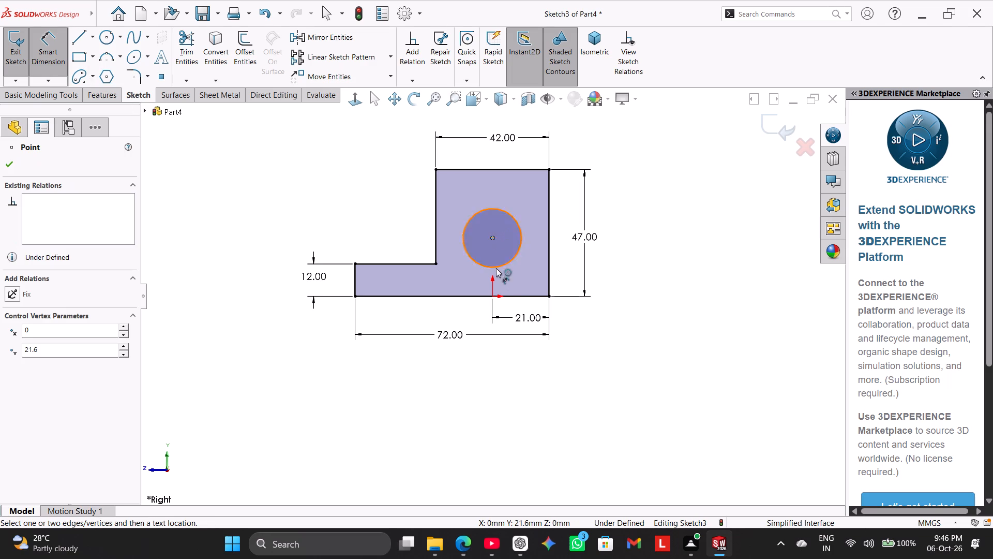
left_click(513, 298)
left_click(565, 267)
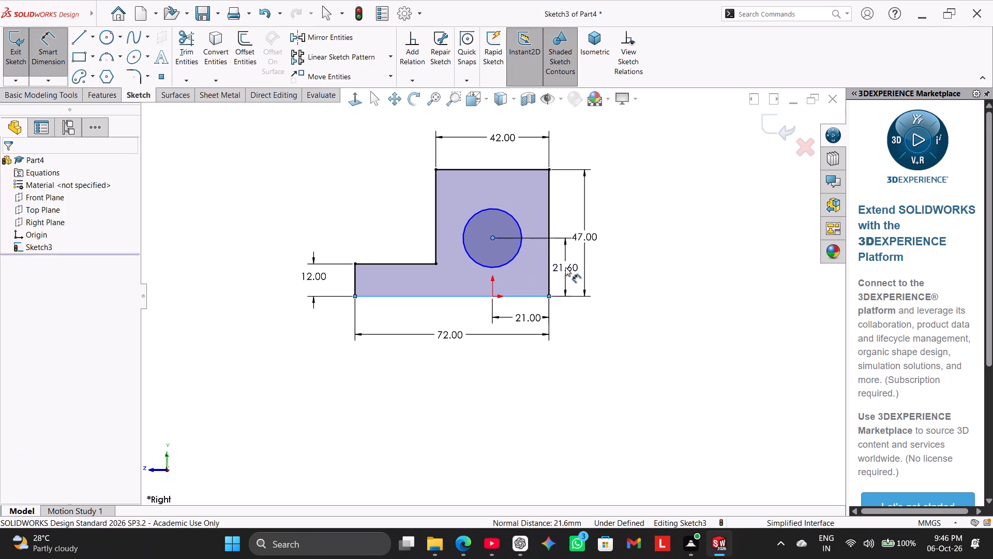
type("23")
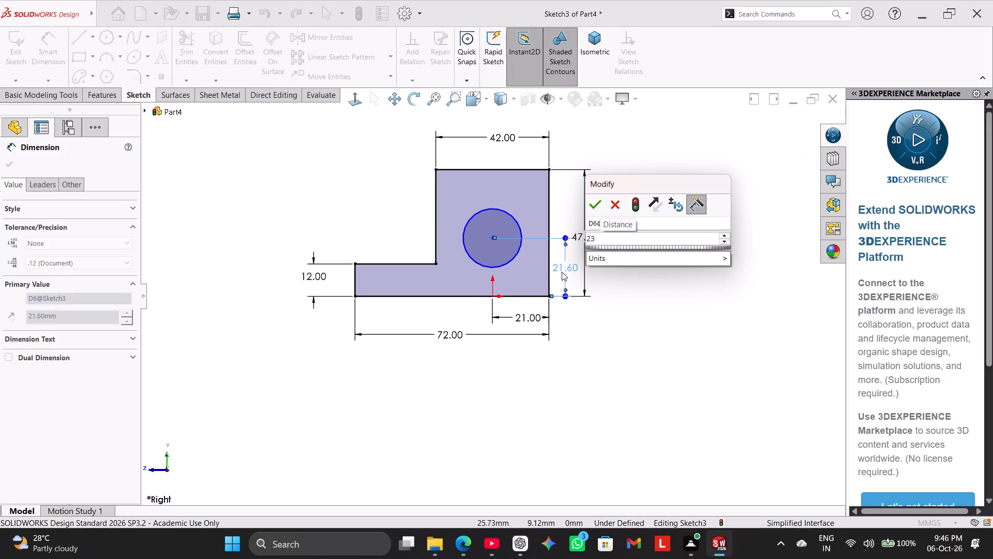
key("Return")
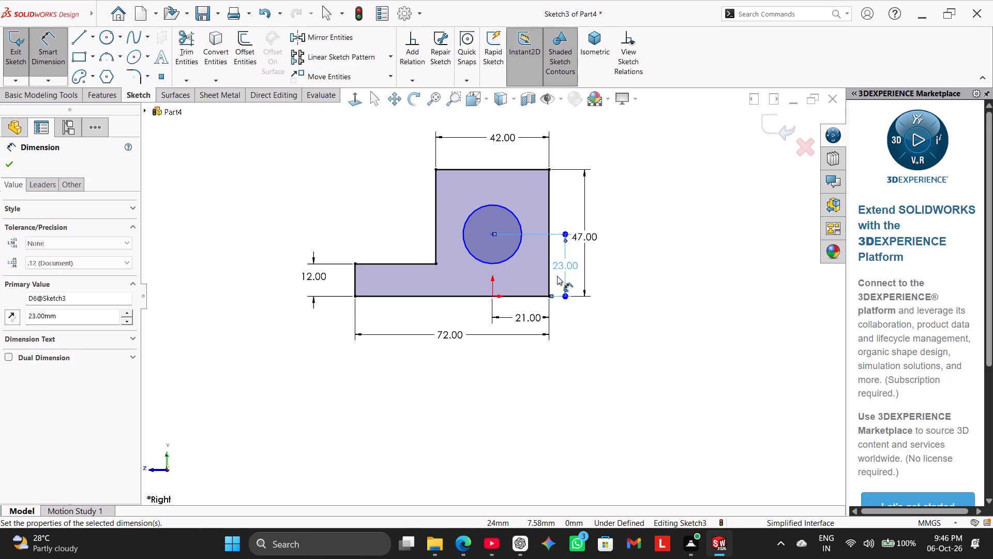
Move the 47 mm height dimension farther out from the profile, clear of the 23 mm dimension.
left_click_drag(592, 234, 599, 237)
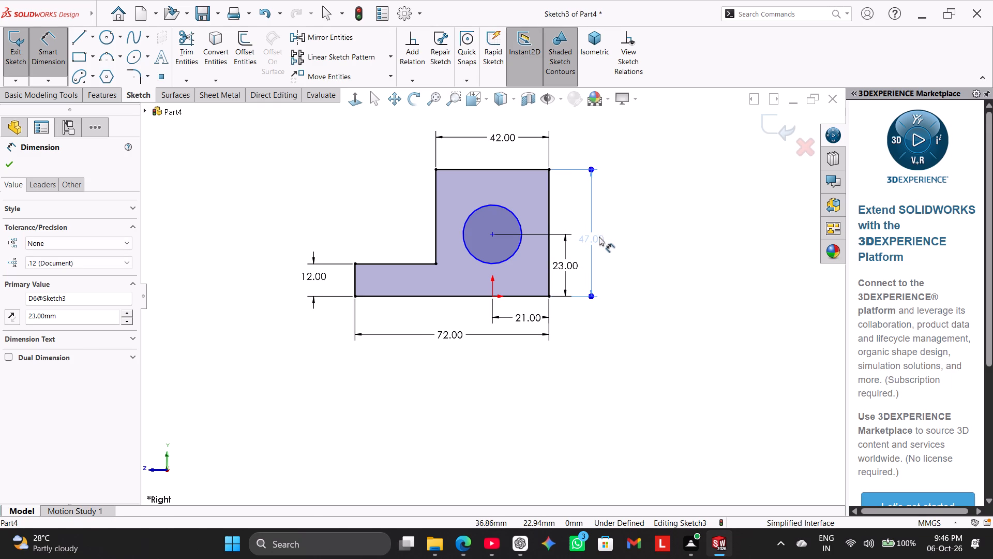
left_click_drag(599, 237, 602, 237)
left_click(588, 312)
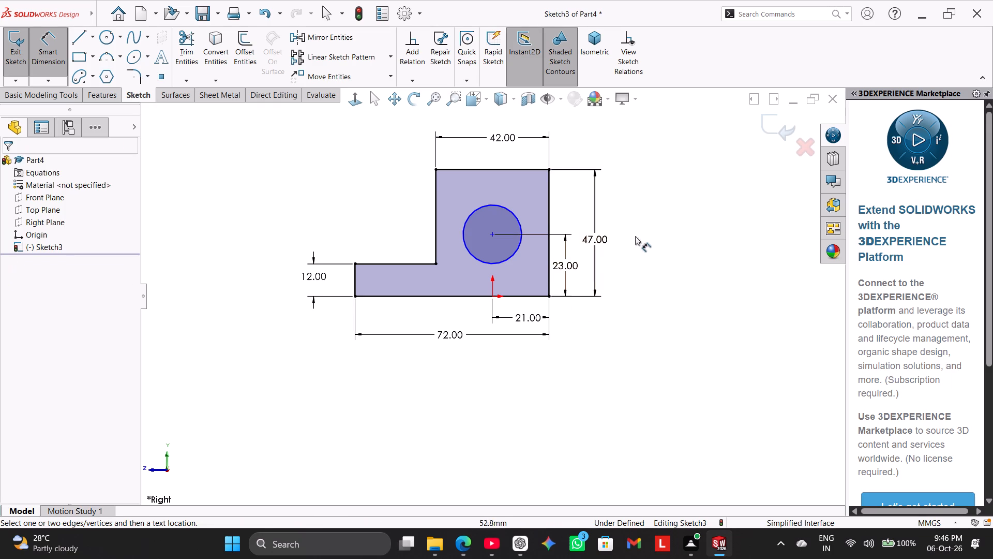
right_click(651, 211)
left_click(677, 247)
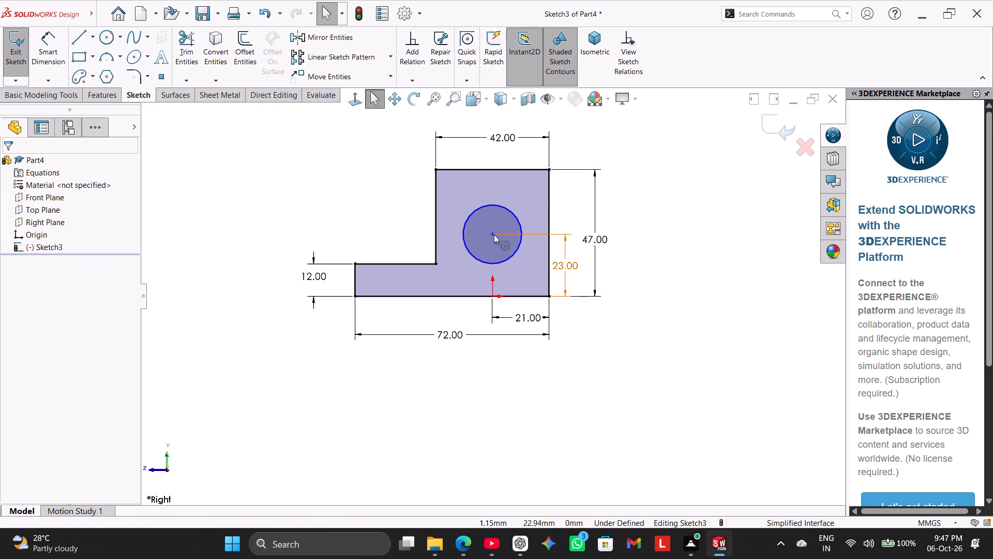
Add a Vertical relation between the circle's centre point and the origin.
left_click(493, 234)
left_click(493, 297, "ctrl")
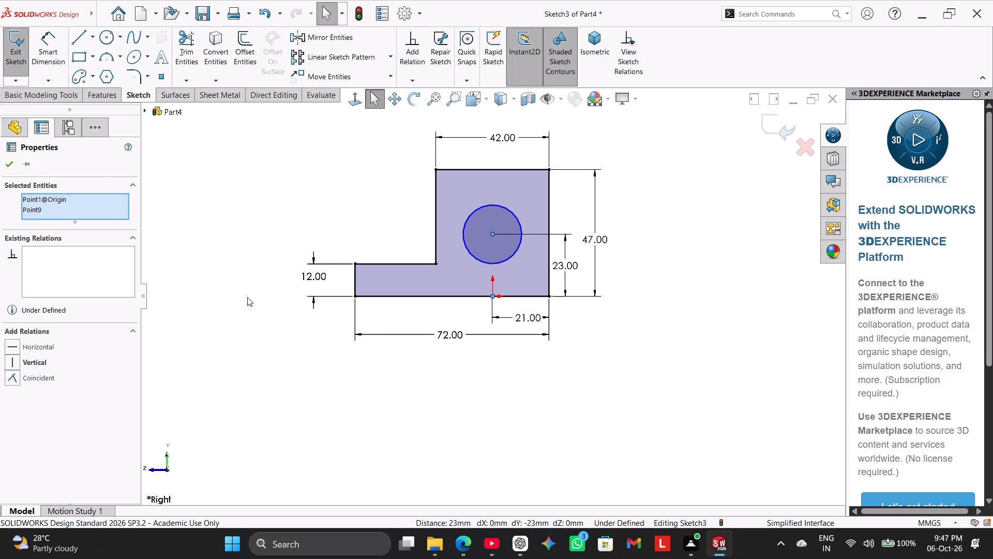
left_click_drag(42, 360, 53, 356)
left_click(213, 201)
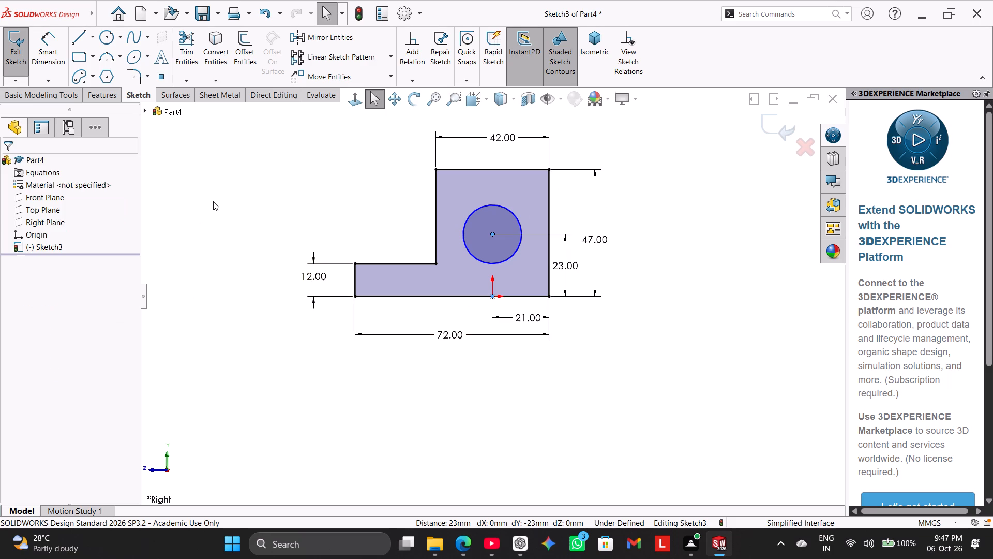
Dimension the circle's diameter as 16 mm.
left_click(49, 56)
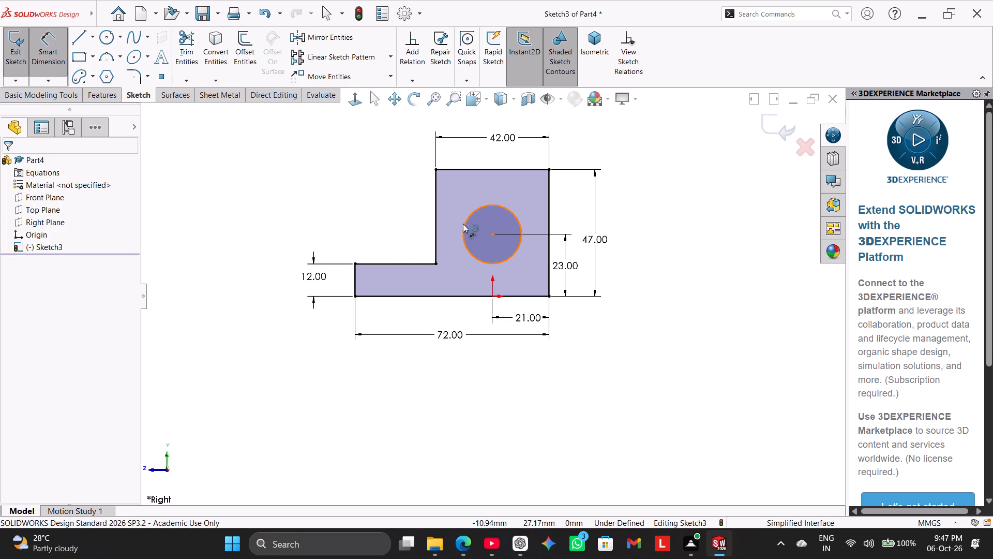
left_click(463, 225)
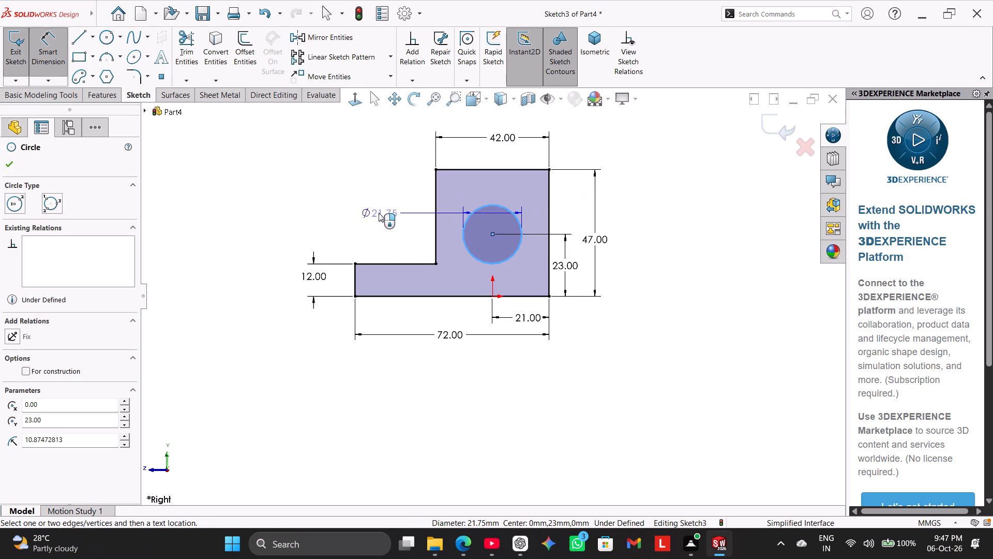
left_click(381, 190)
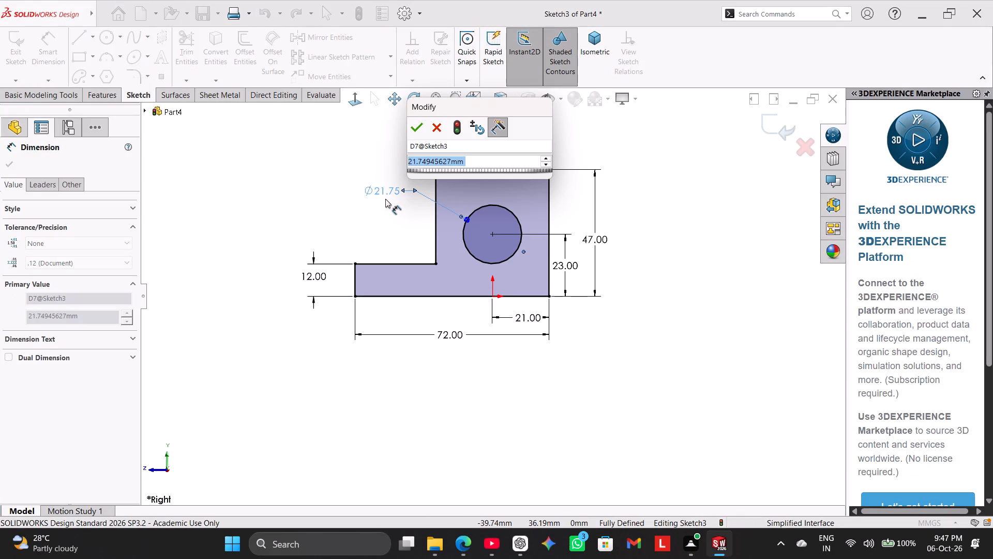
key("1")
key("6")
key("Return")
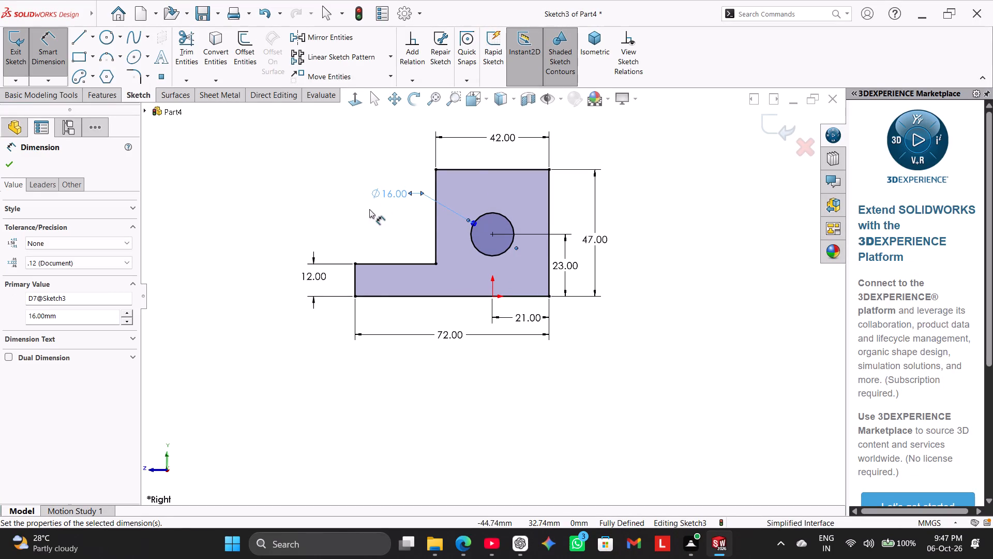
right_click(354, 211)
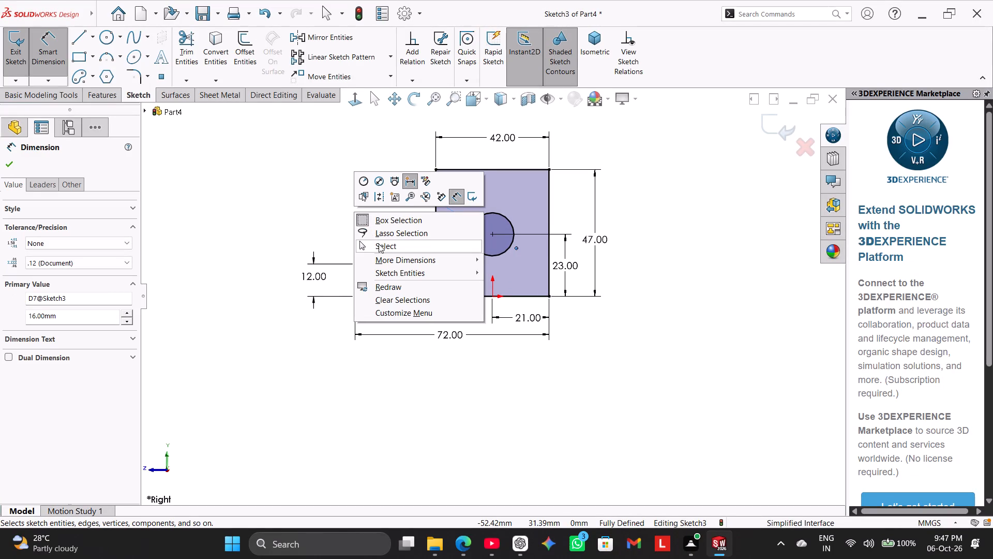
left_click(379, 244)
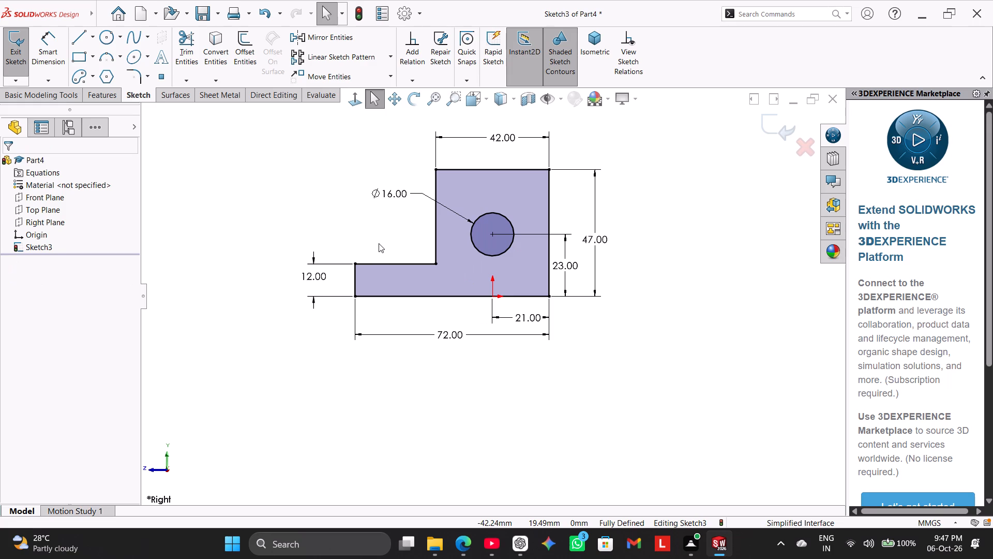
left_click(311, 227)
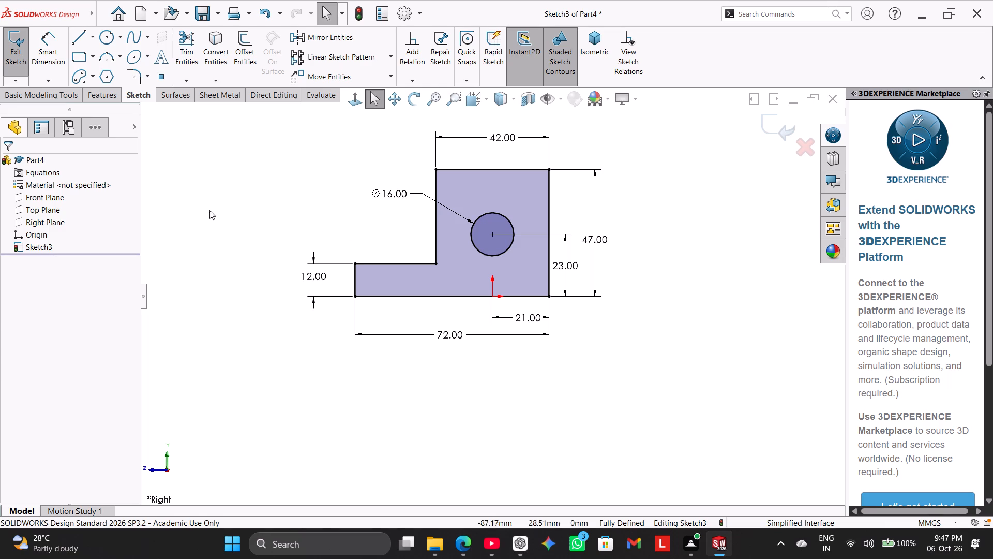
Extrude the L-shaped profile 50 mm as a boss using the Mid Plane end condition.
left_click(103, 96)
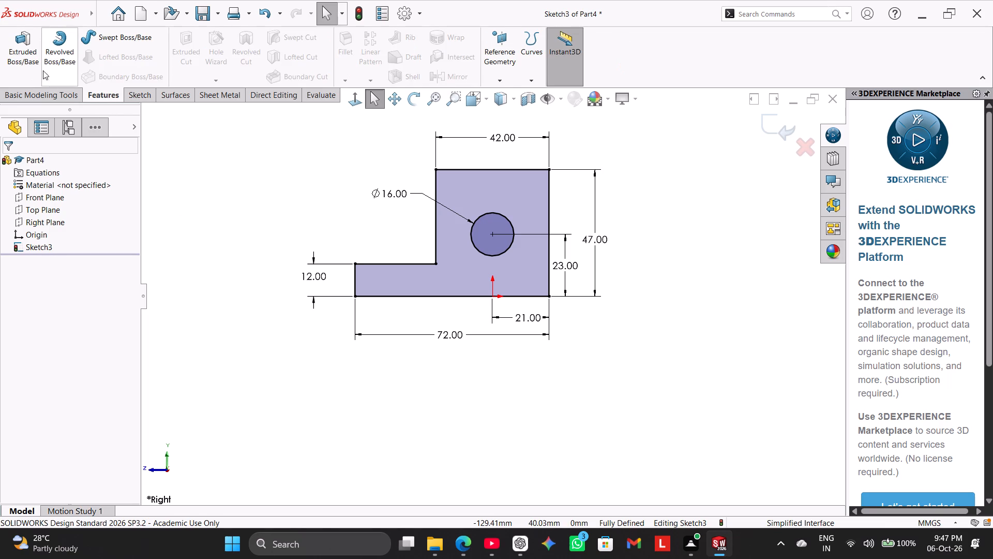
left_click(28, 62)
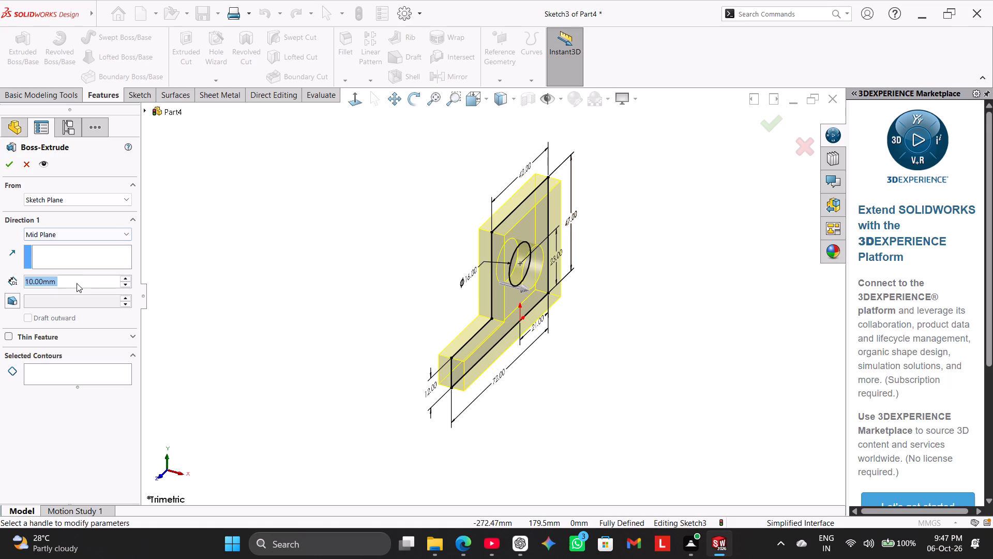
type("50")
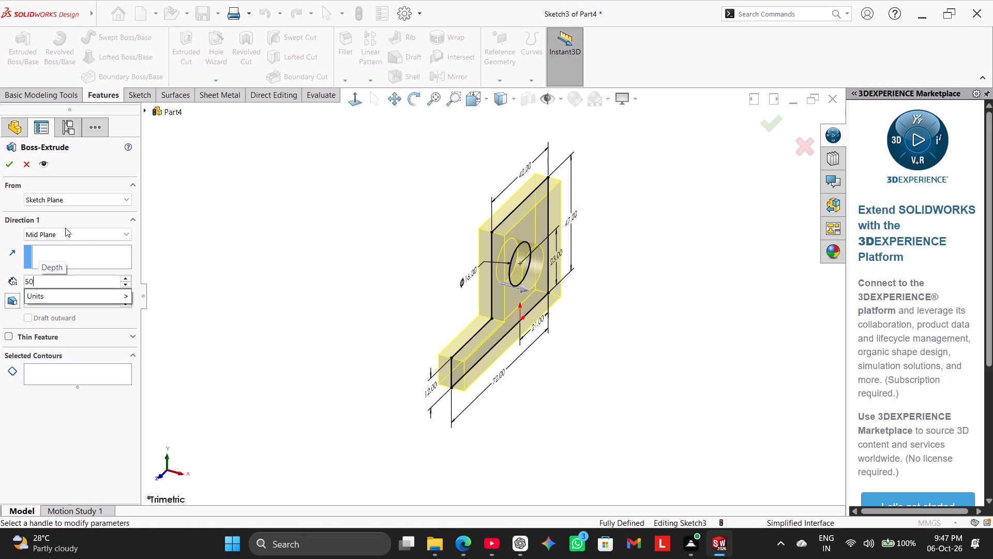
left_click(10, 167)
left_click(232, 211)
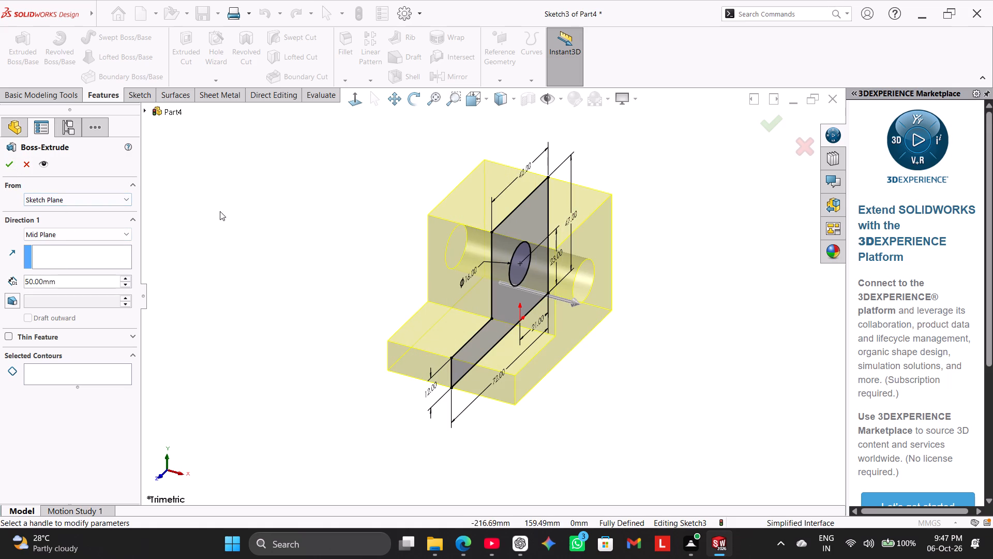
left_click(13, 165)
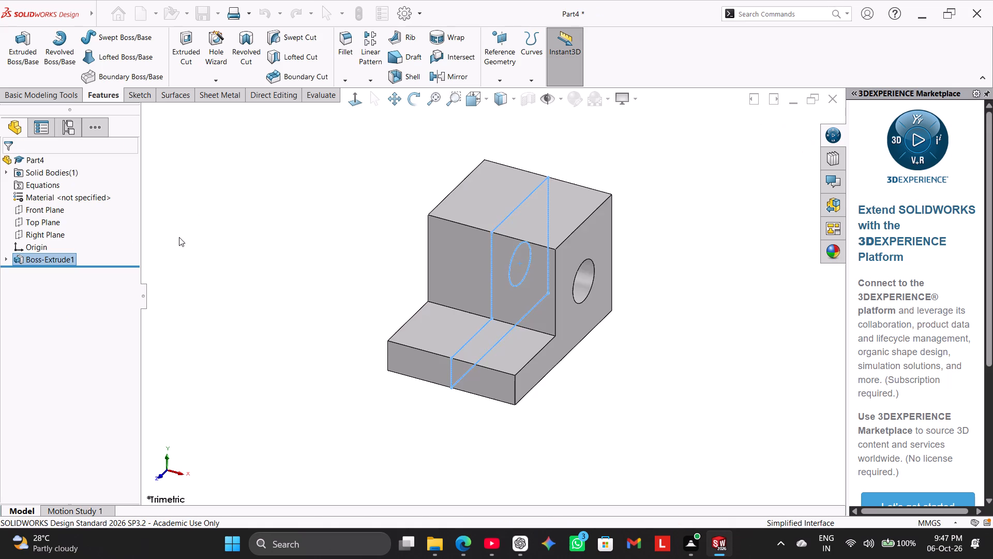
Apply a full round fillet to the low base's free end, with its end face as centre set and the two L-shaped faces as side sets.
right_click_drag(188, 248, 327, 199)
left_click(308, 239)
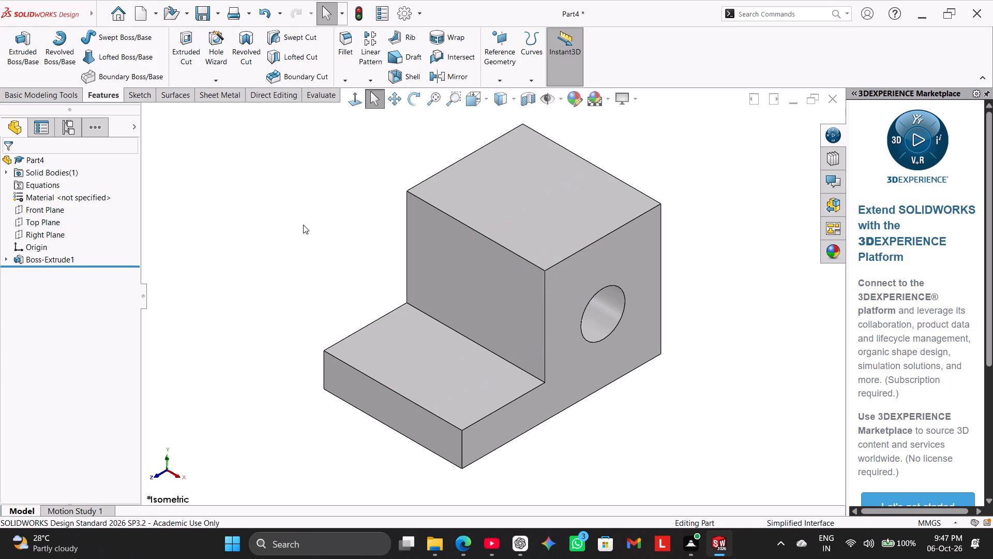
left_click(345, 57)
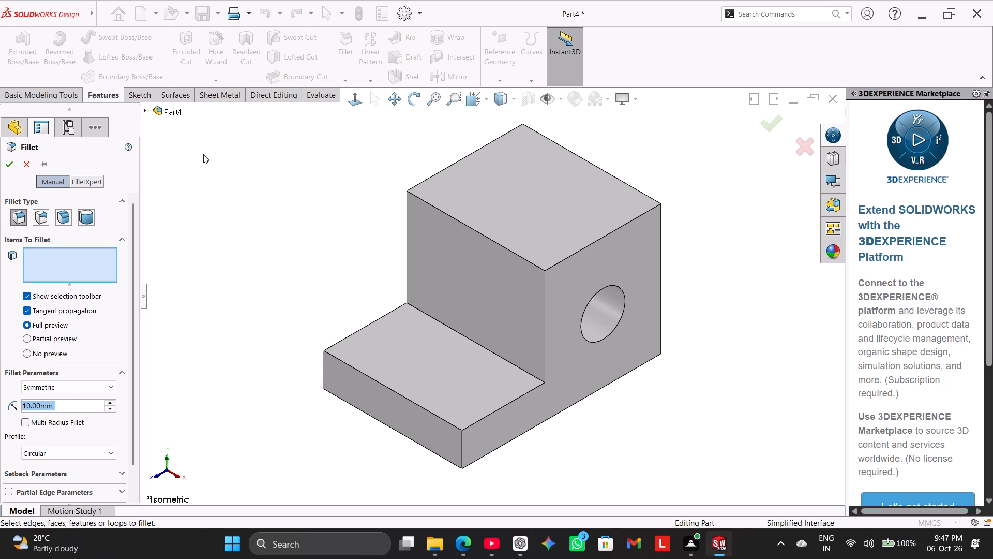
left_click(93, 212)
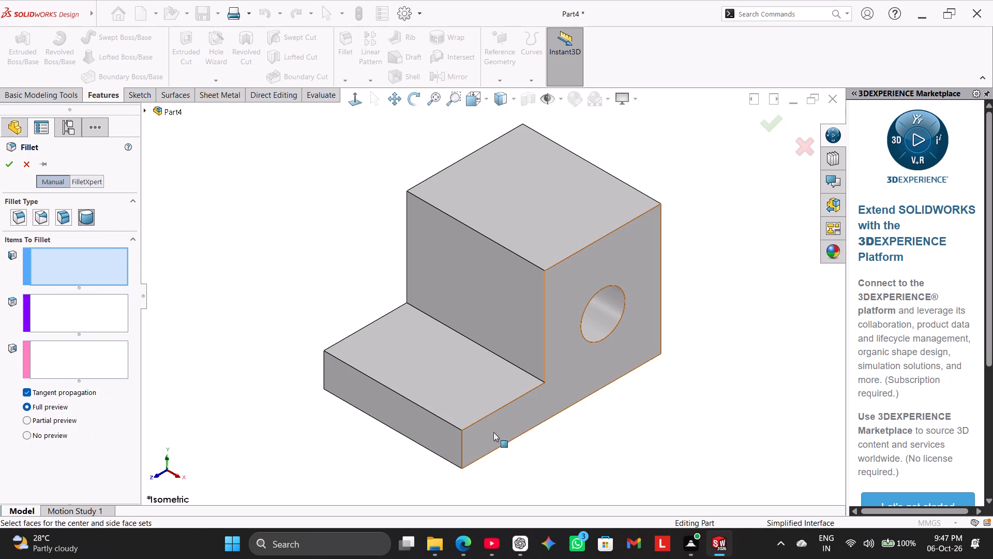
left_click(504, 418)
left_click_drag(95, 311, 103, 311)
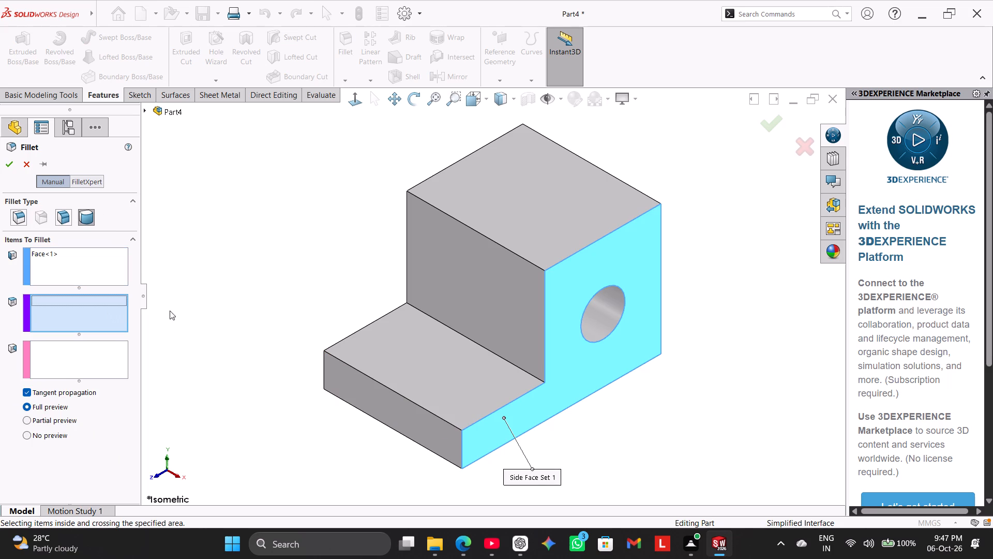
left_click(356, 398)
middle_click_drag(253, 342, 303, 377)
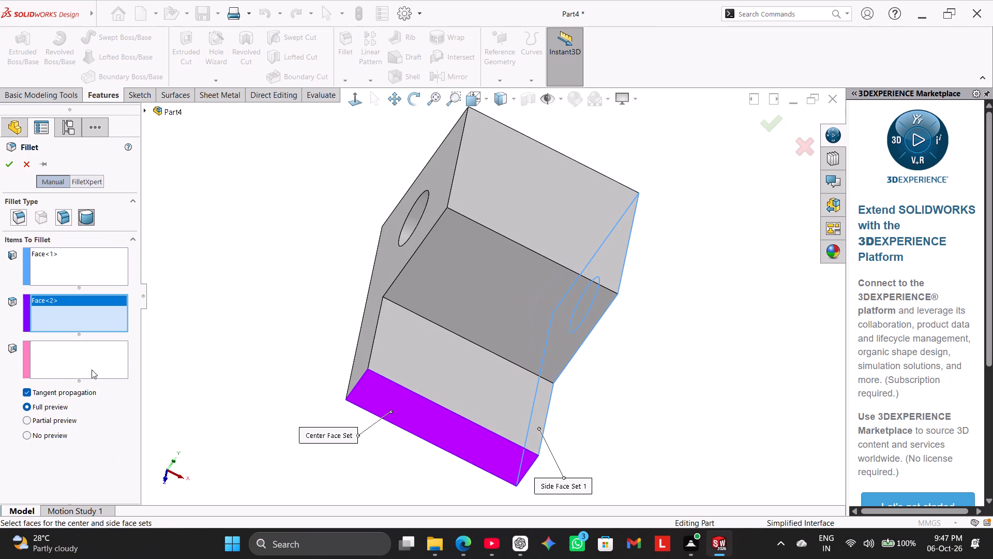
left_click_drag(92, 366, 102, 362)
left_click_drag(364, 351, 357, 352)
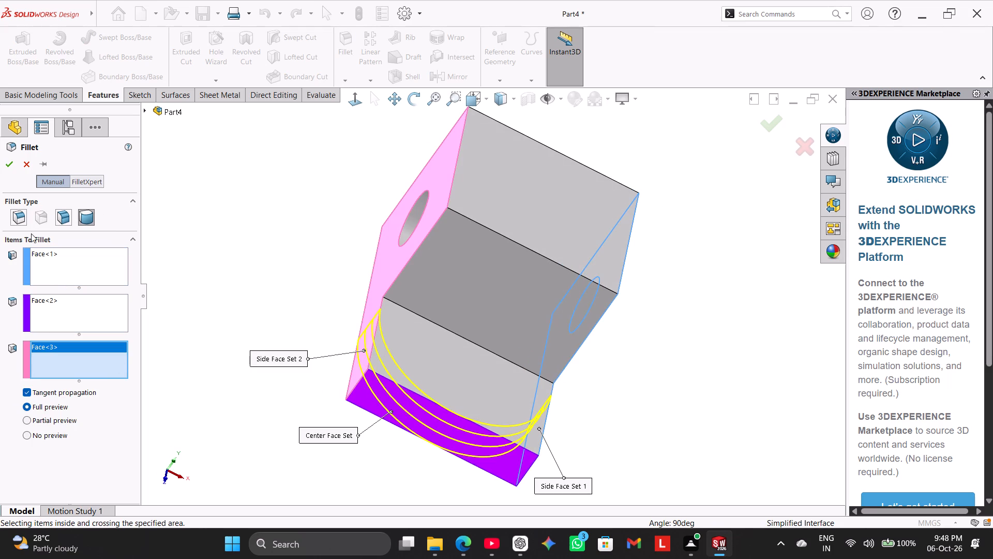
left_click(11, 169)
left_click(169, 220)
Start a new sketch on the top face of the tall block.
middle_click_drag(242, 268, 205, 268)
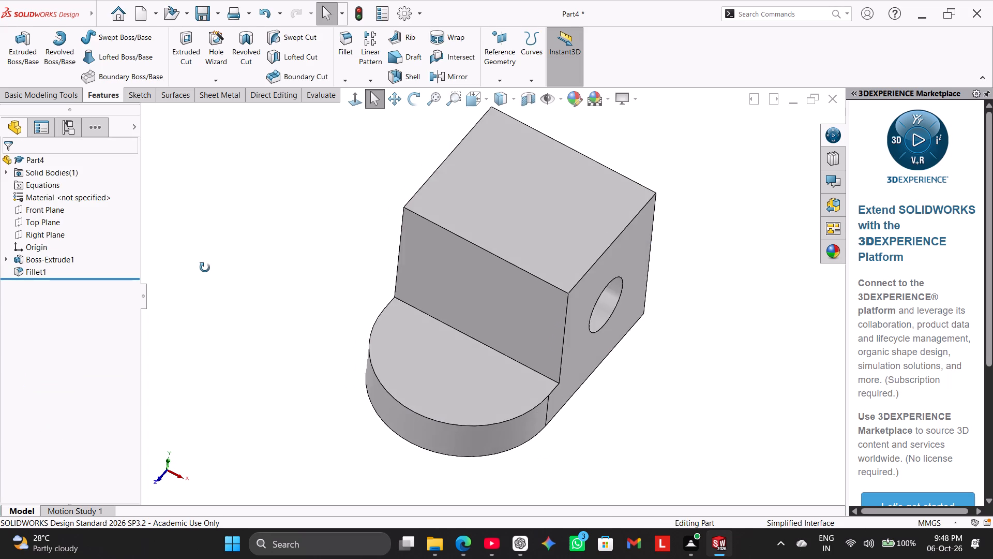
middle_click_drag(205, 268, 199, 264)
scroll(245, 297, "up", 2)
right_click_drag(239, 322, 305, 271)
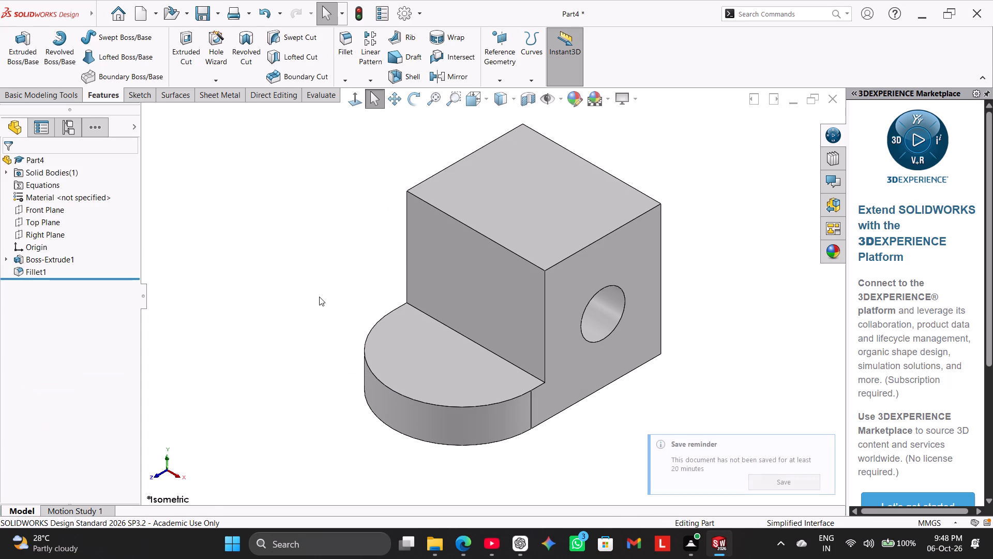
right_click(546, 197)
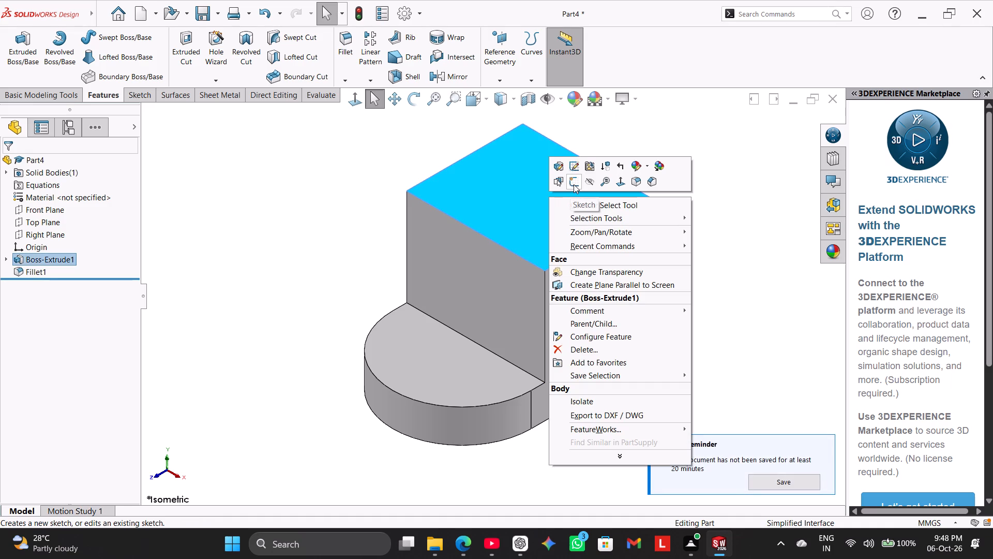
left_click(574, 184)
left_click(257, 214)
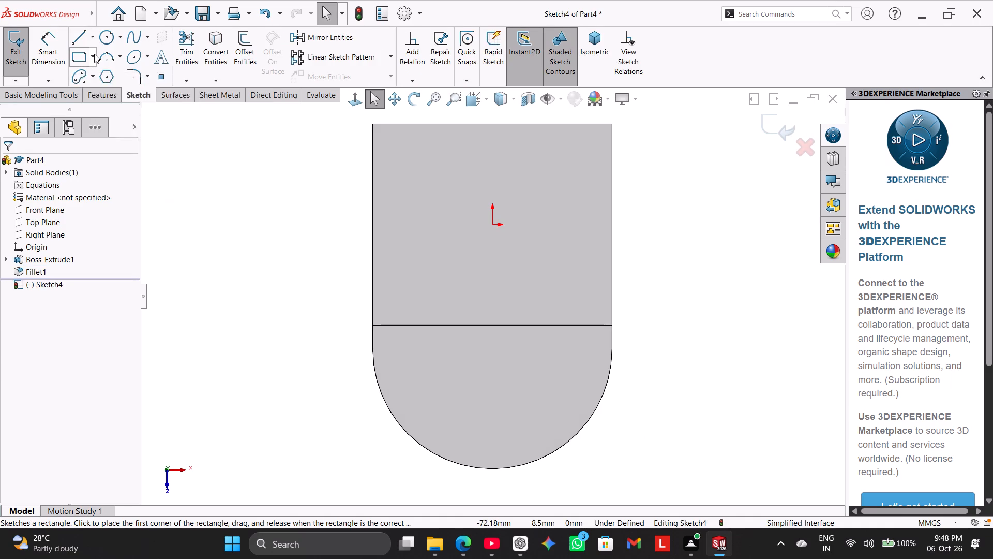
Draw a center rectangle about 30 mm wide and 19 mm deep, centred on the origin.
left_click(94, 54)
left_click(115, 87)
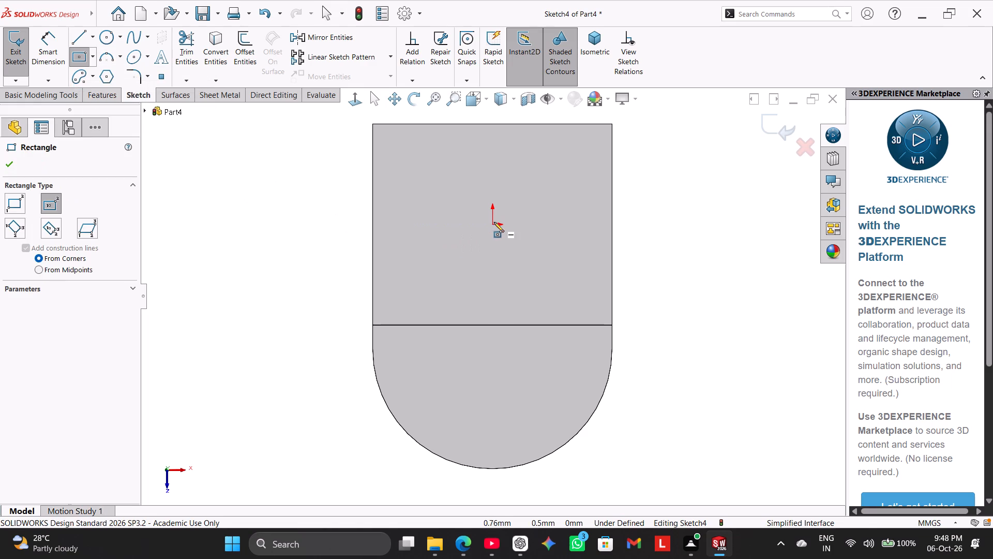
left_click(492, 222)
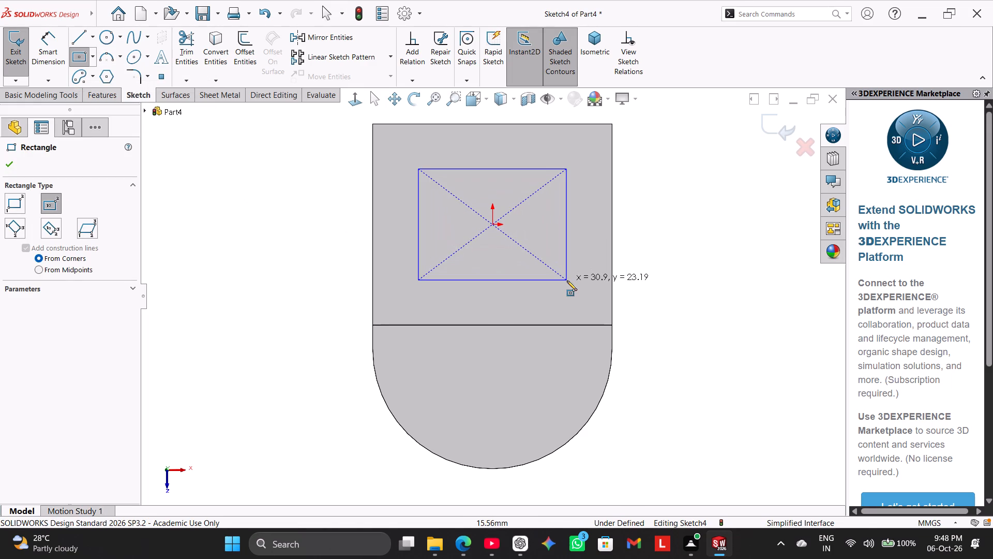
left_click(563, 270)
right_click(257, 194)
left_click_drag(285, 203, 280, 201)
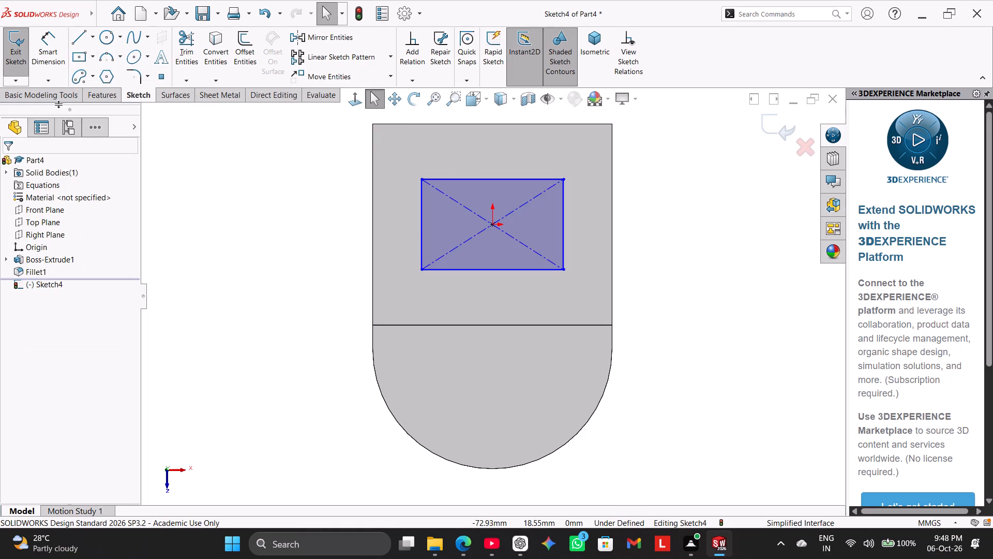
Dimension the rectangle's short side as 20 mm.
left_click(50, 62)
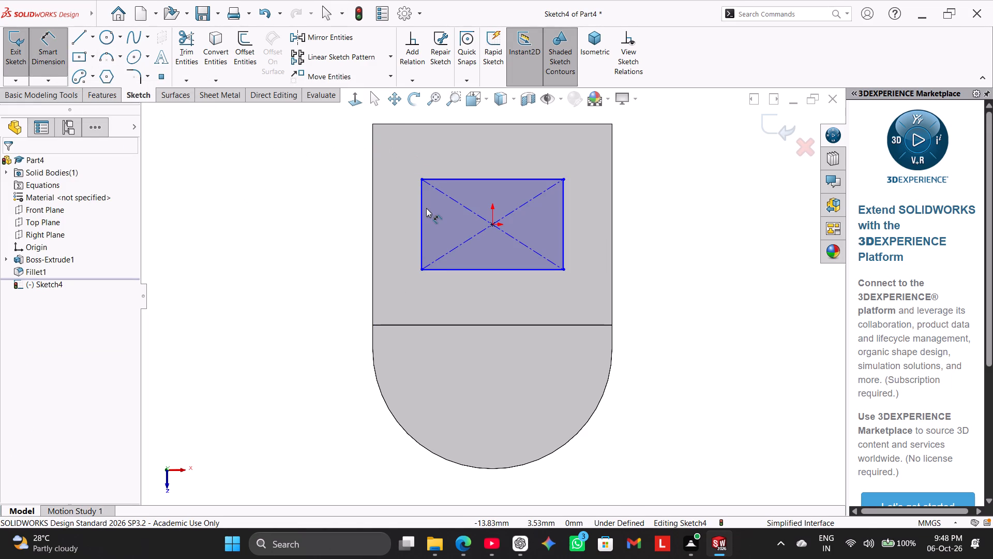
left_click(421, 205)
left_click(342, 210)
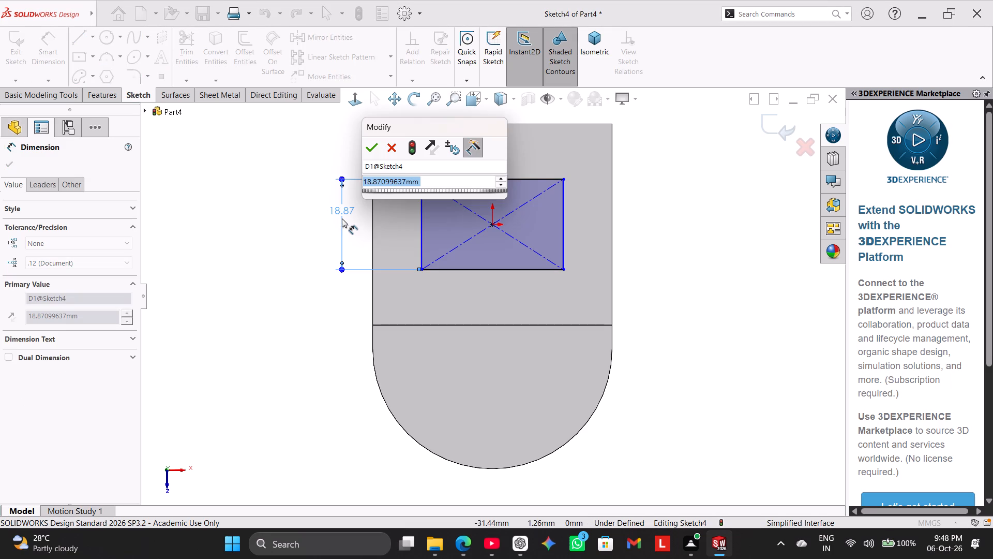
type("20")
key("Return")
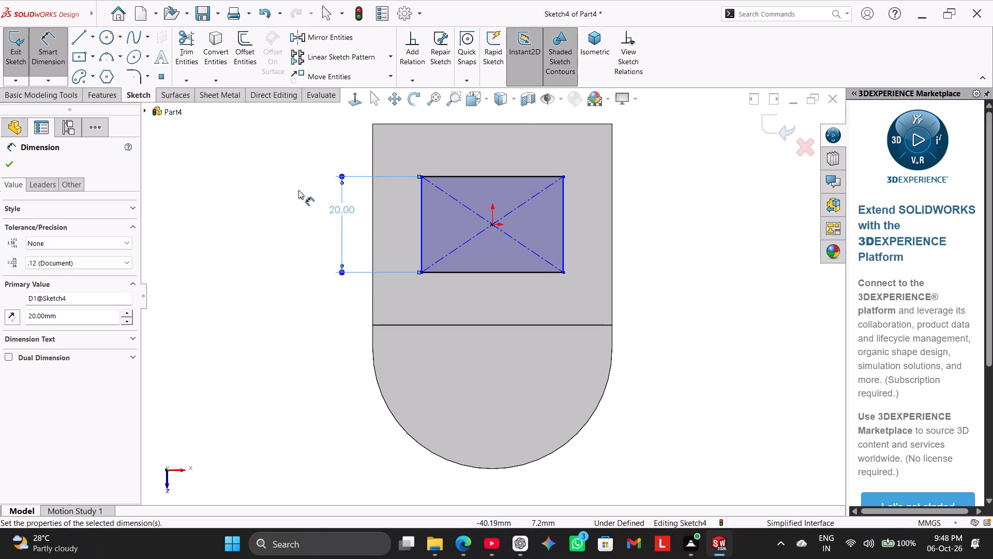
right_click(294, 190)
left_click(276, 205)
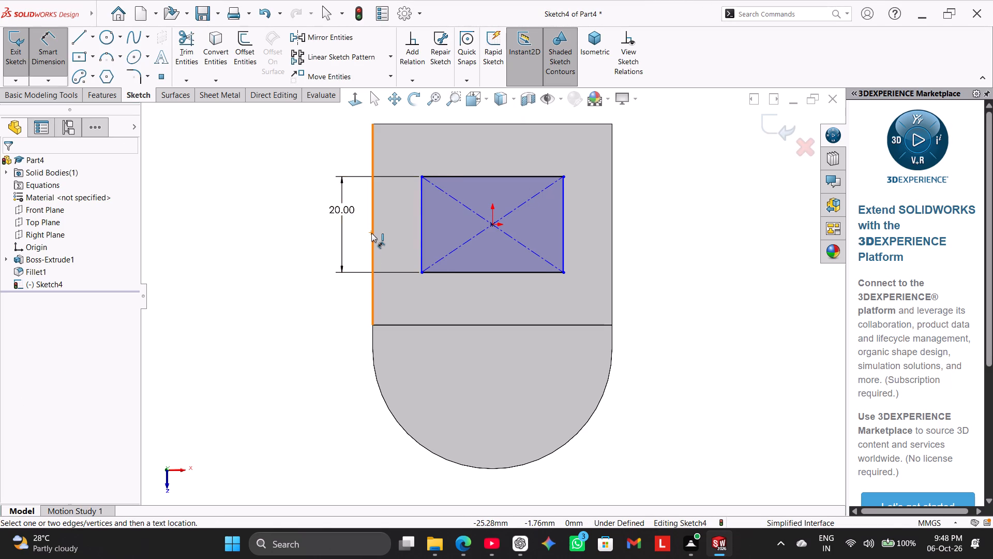
Dimension the rectangle's long side as 30 mm.
left_click(470, 175)
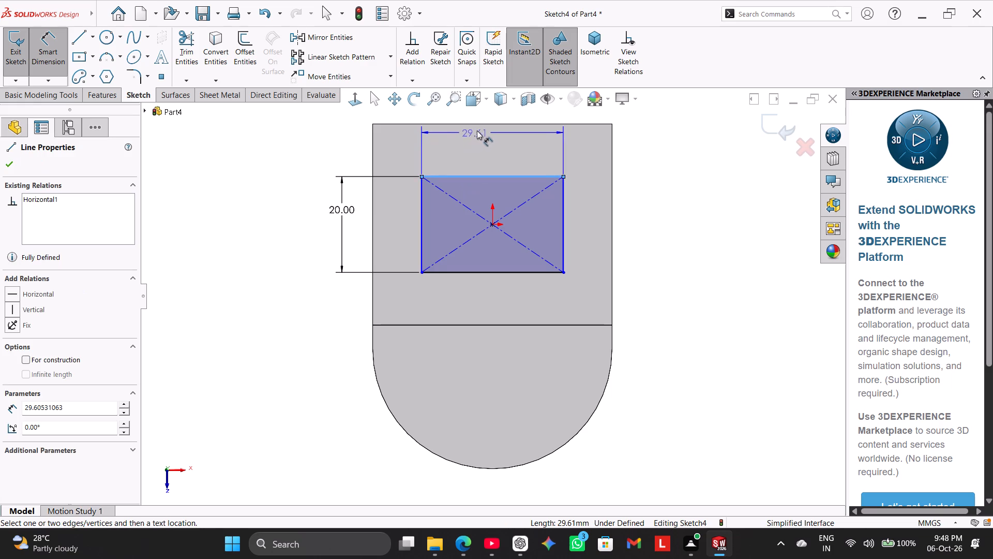
scroll(480, 127, "up", 1)
left_click(485, 136)
type("30")
key("Return")
right_click(325, 174)
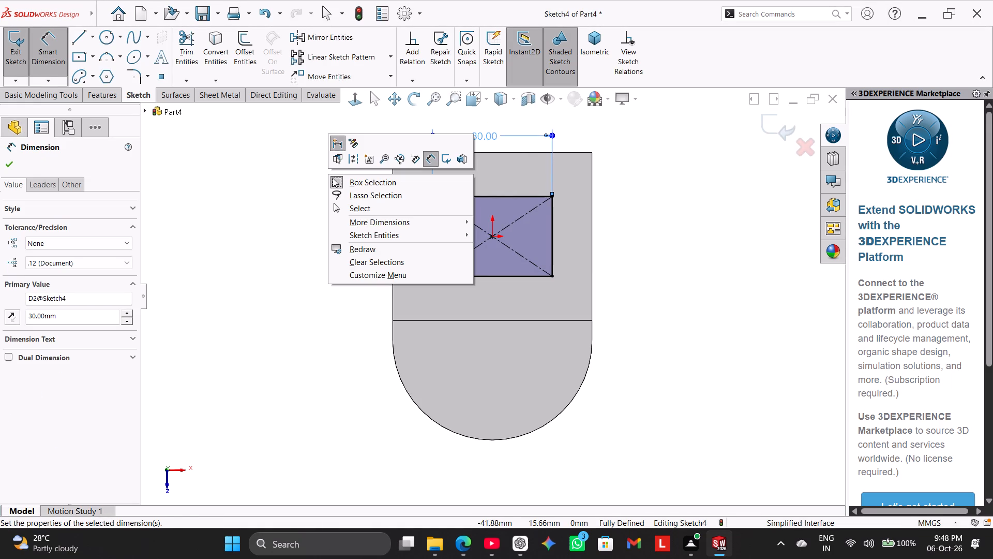
left_click(356, 204)
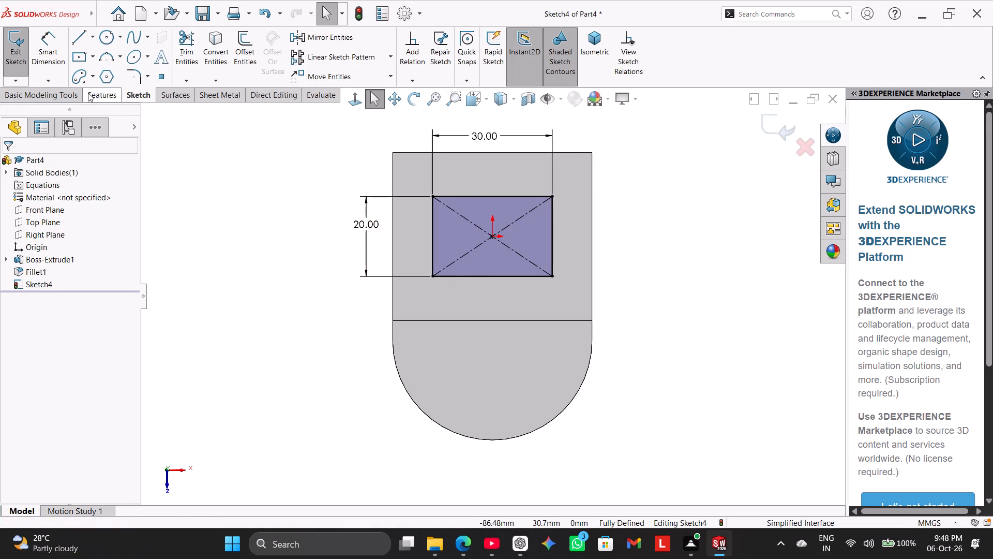
Check the distance between the rectangle's short side and the block's side edge with a trial dimension.
left_click(42, 57)
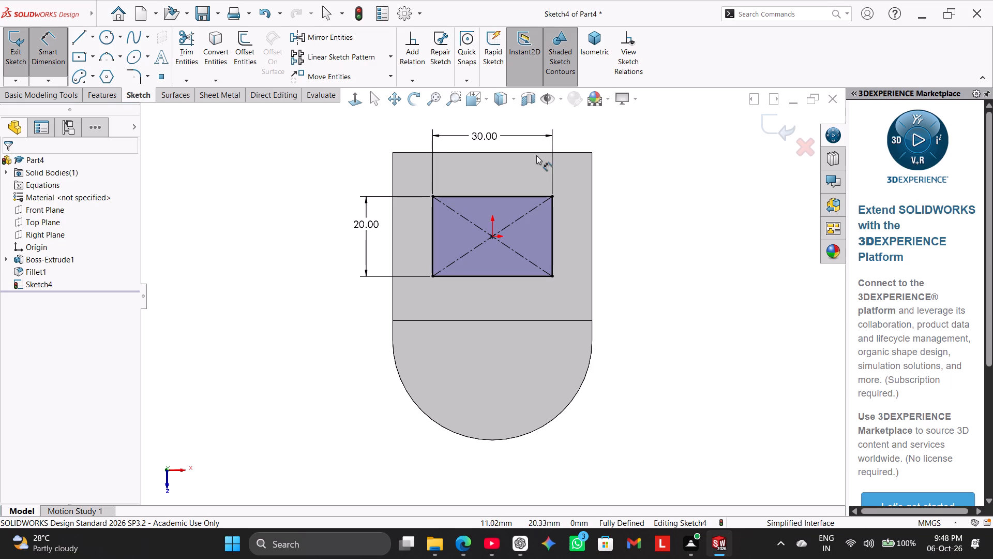
left_click(551, 209)
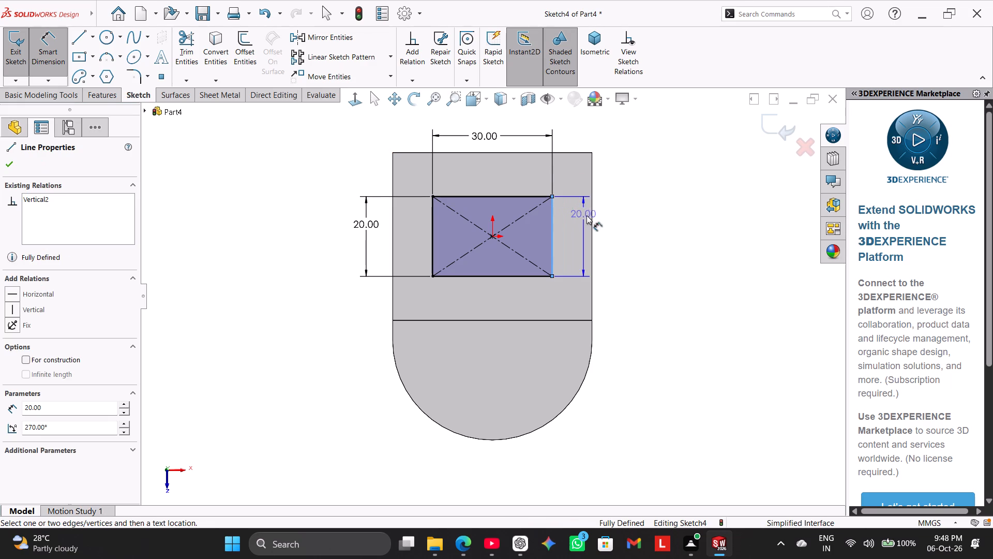
left_click(592, 219)
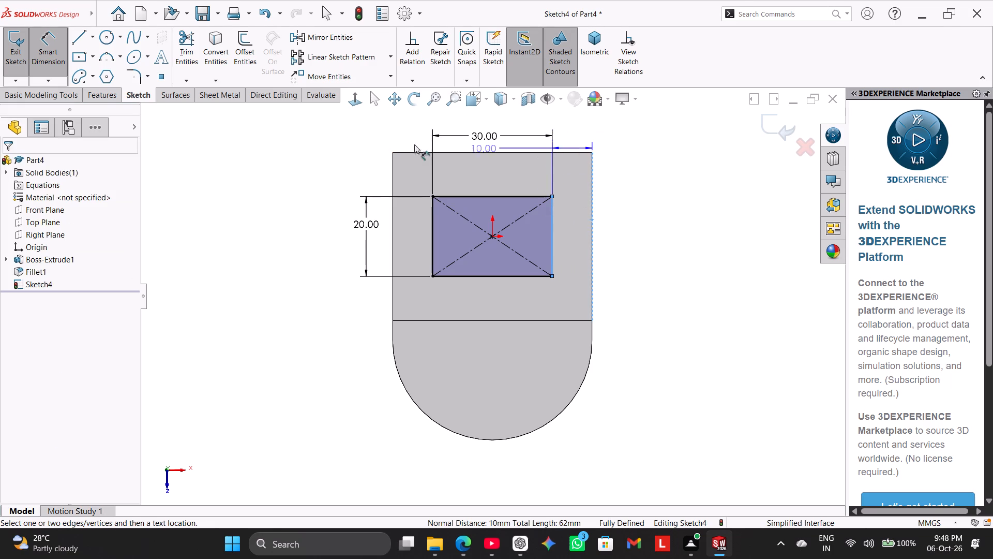
left_click(44, 54)
left_click(61, 59)
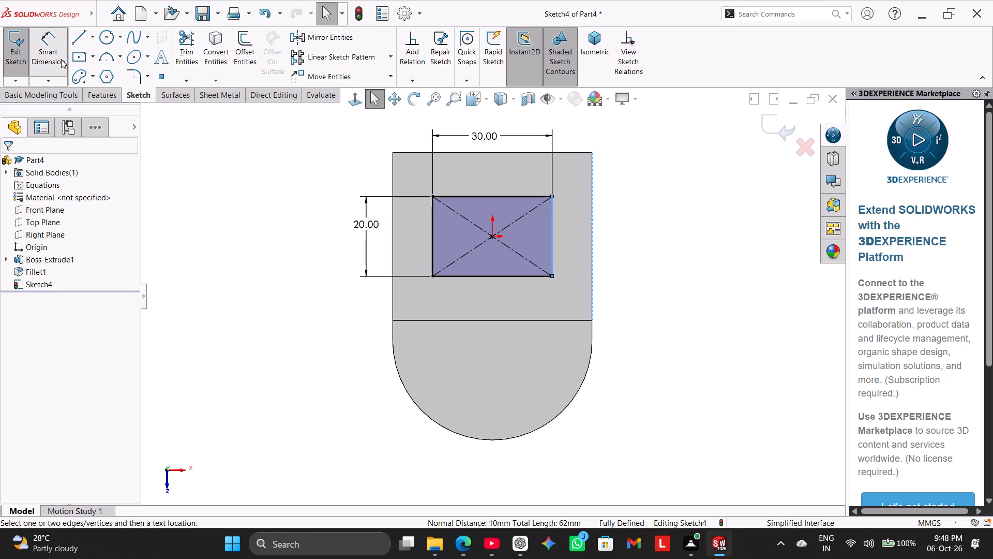
Check the distance between the rectangle's long side and the tall block's edge above the rounded base with a trial dimension.
left_click(443, 274)
left_click(443, 318)
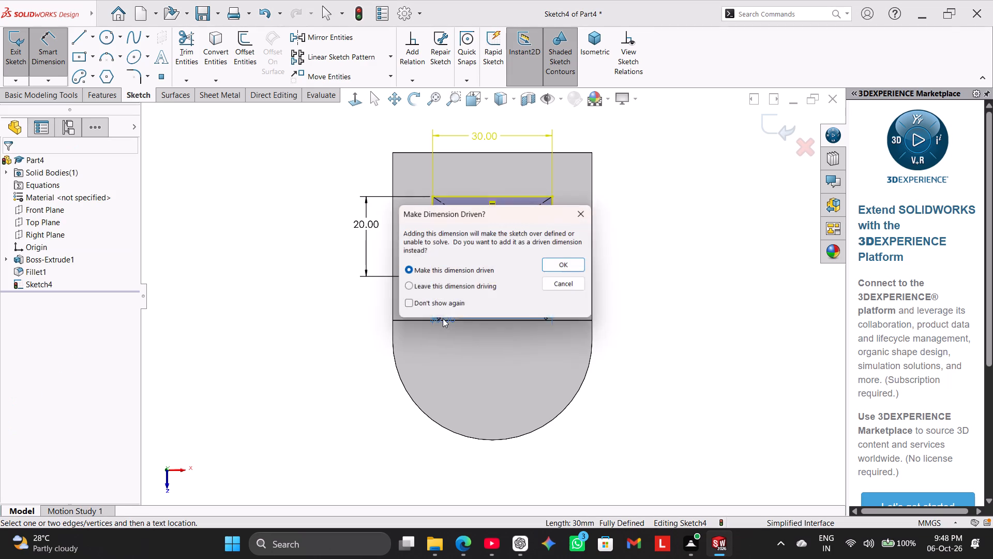
left_click(558, 286)
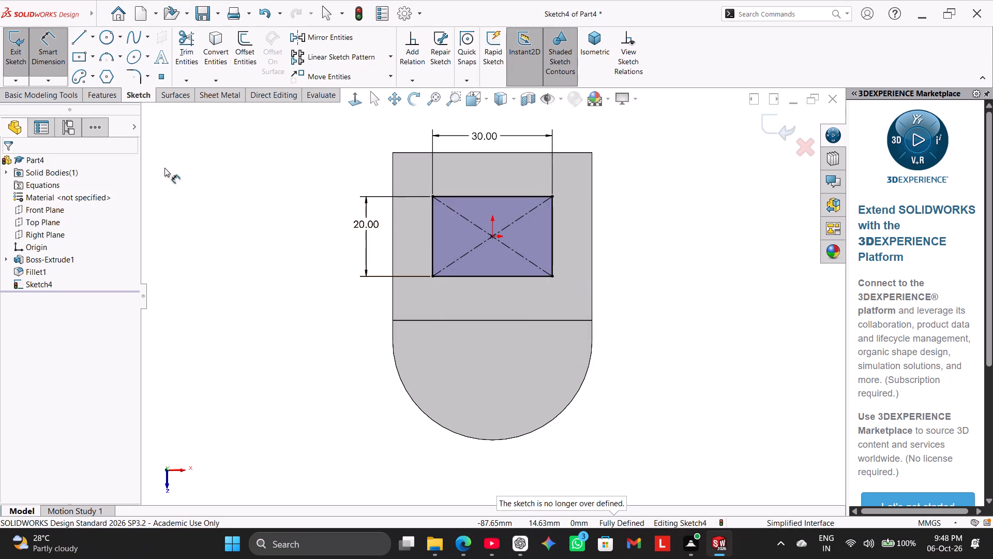
left_click(463, 276)
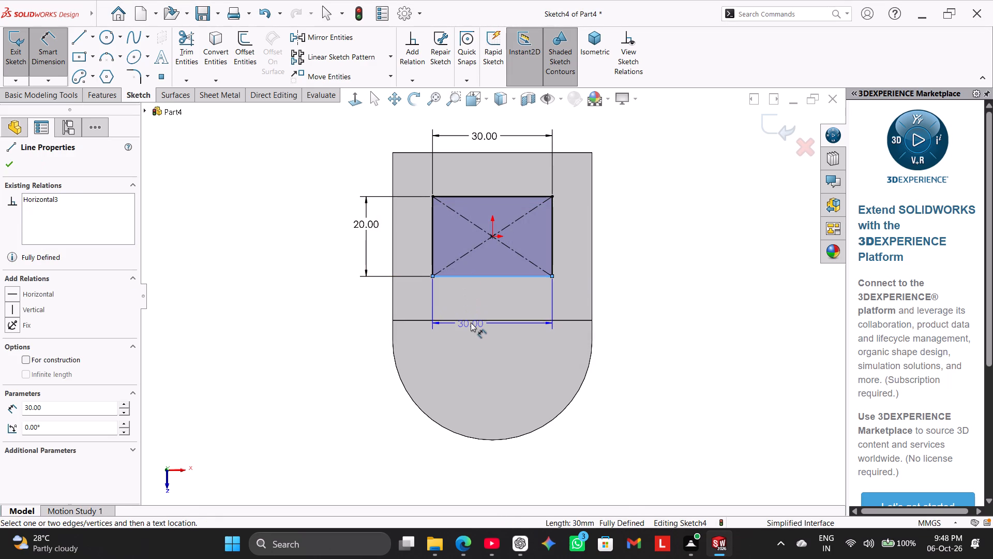
left_click(471, 321)
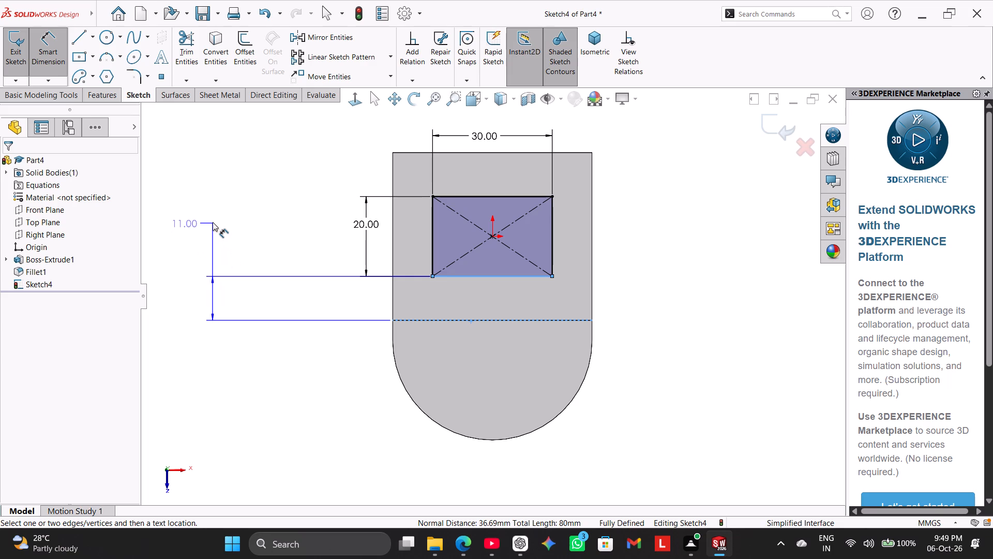
left_click(53, 64)
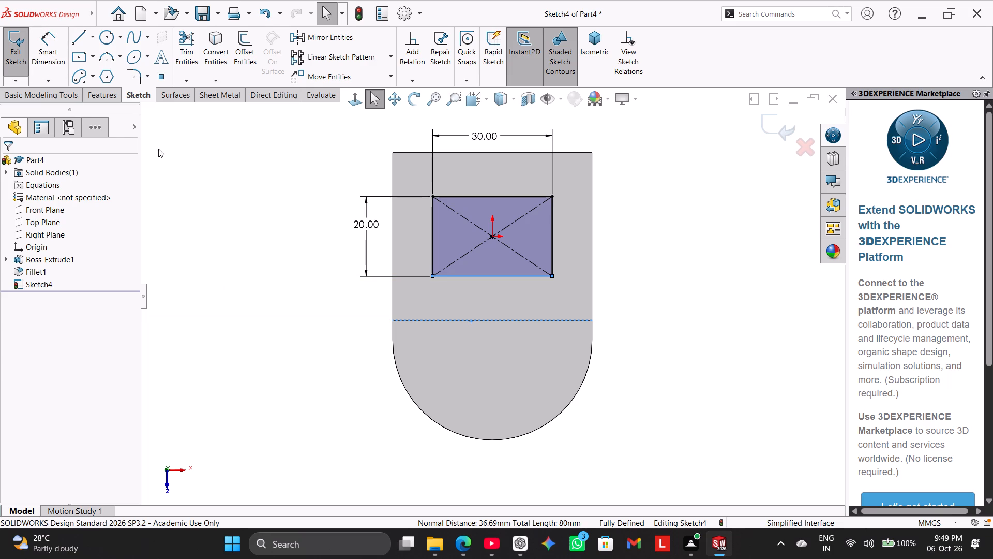
left_click(170, 155)
Set the rectangle's short-side dimension to 22 mm.
double_click(358, 225)
left_click(358, 224)
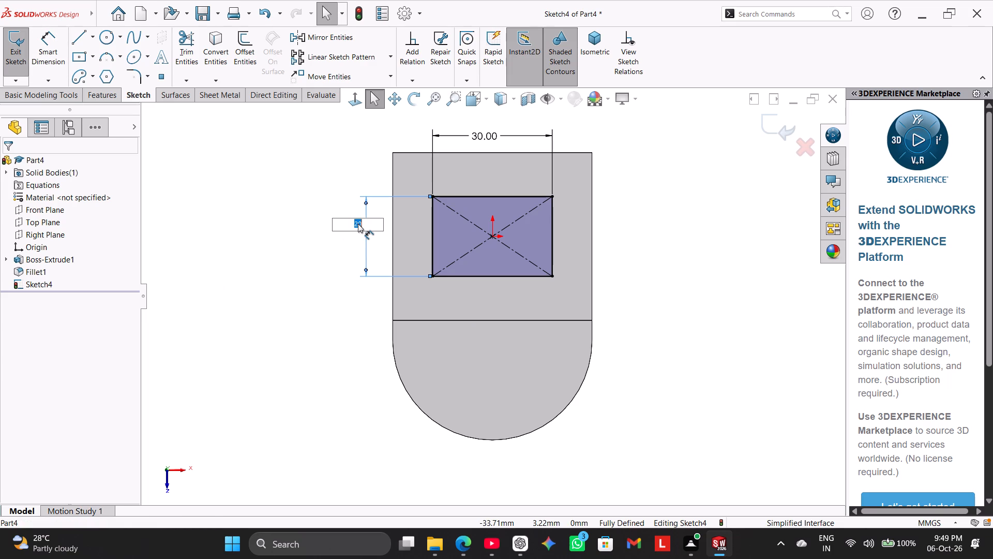
type("22")
key("Return")
left_click(288, 244)
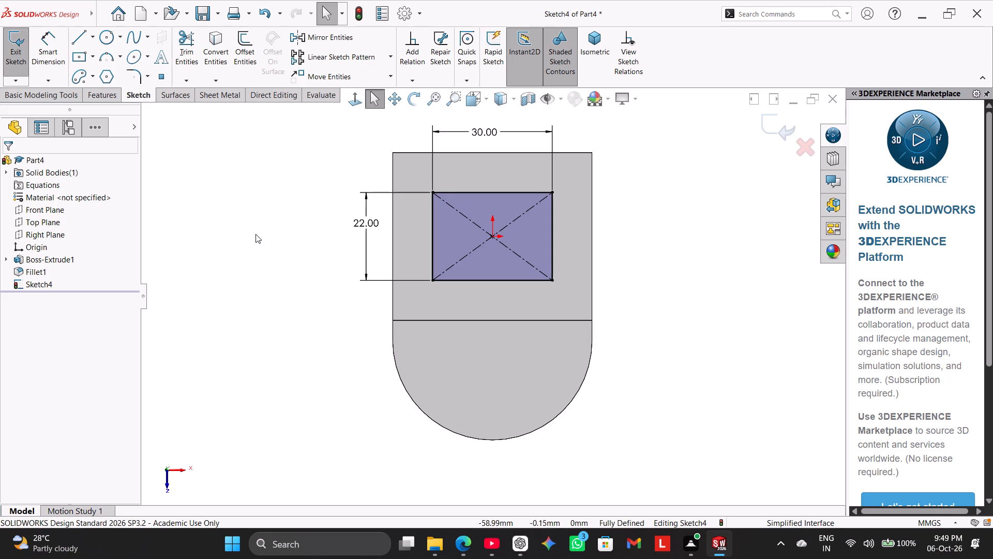
Cut-extrude the rectangle down into the tall block with the Up To Next end condition.
left_click(97, 97)
left_click(183, 62)
middle_click_drag(228, 307, 228, 305)
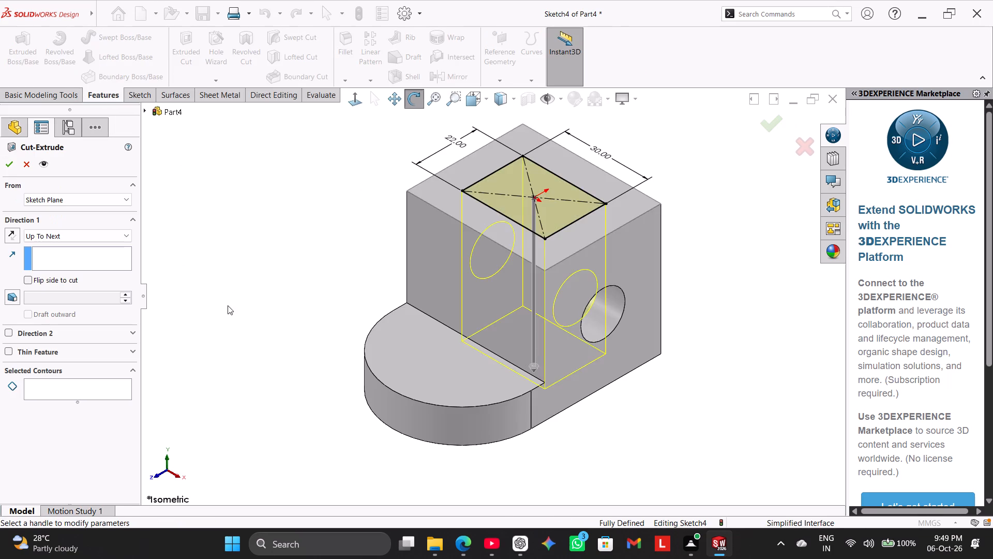
middle_click_drag(228, 305, 187, 233)
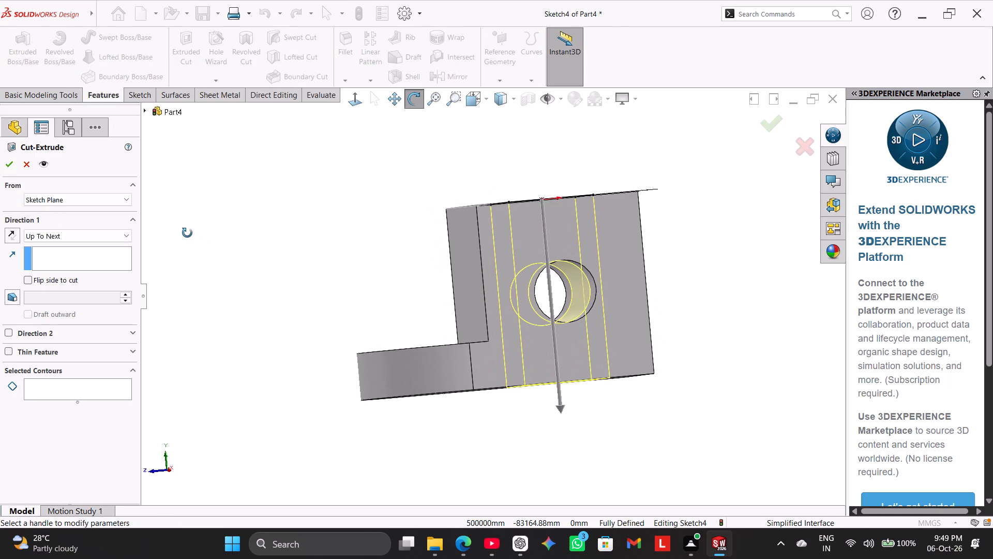
middle_click_drag(187, 233, 204, 248)
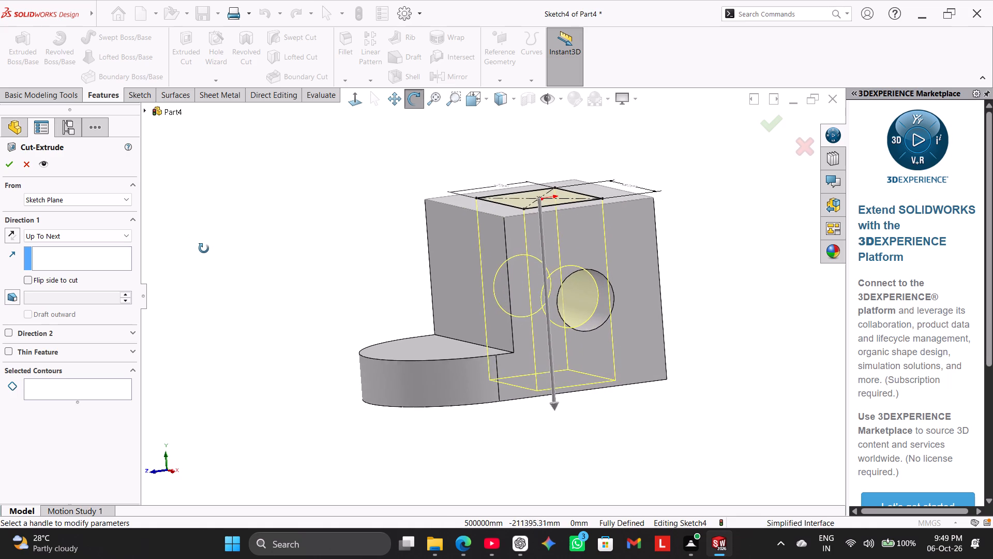
middle_click_drag(204, 248, 205, 249)
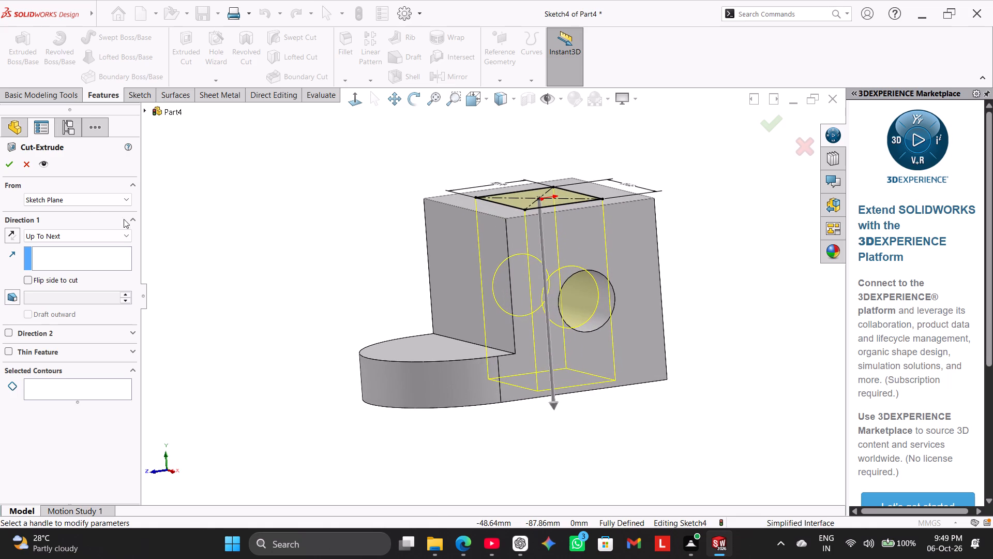
left_click_drag(13, 164, 20, 168)
left_click(7, 167)
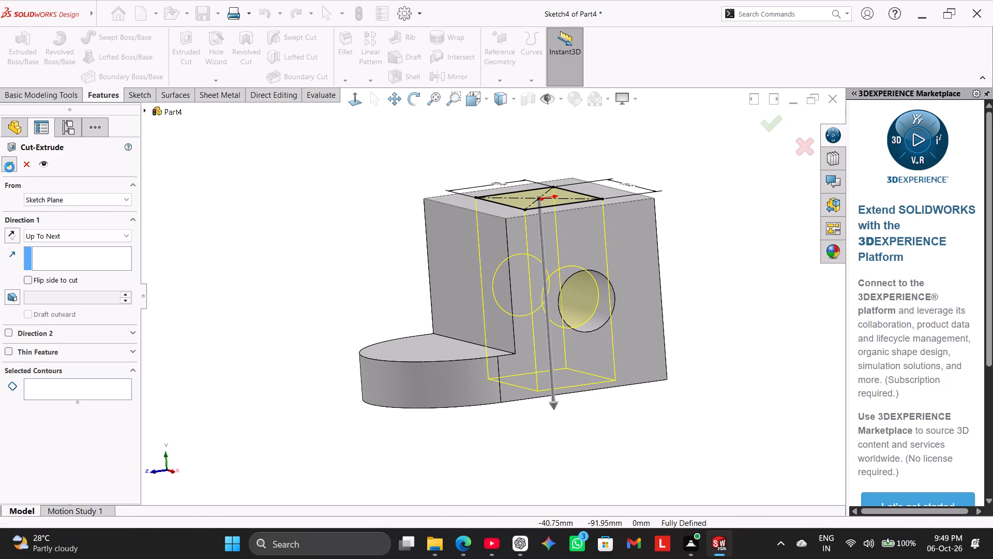
left_click(197, 277)
Examine the rectangular cut and its intersection with the side hole from above, below and the side.
middle_click_drag(206, 314, 168, 316)
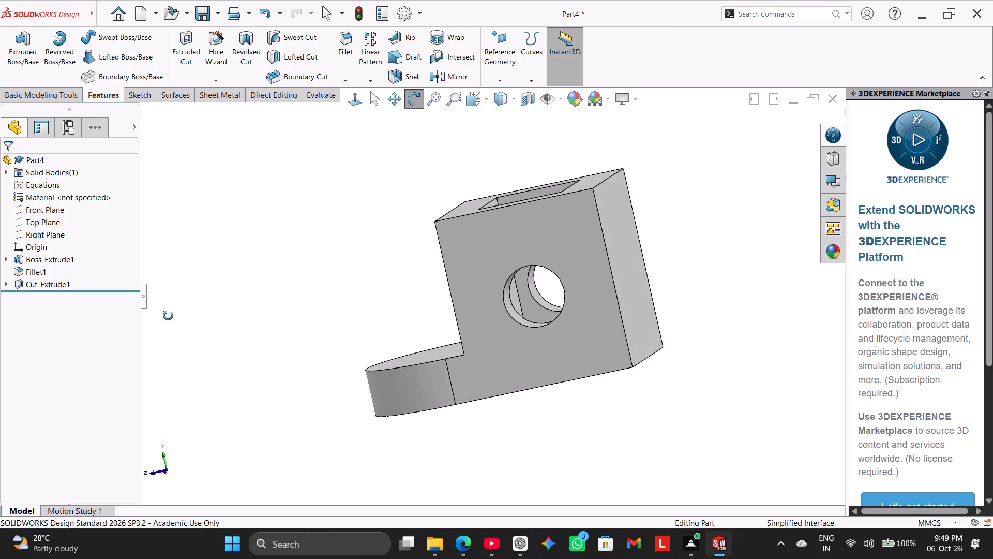
middle_click_drag(168, 316, 196, 303)
right_click_drag(203, 339, 266, 268)
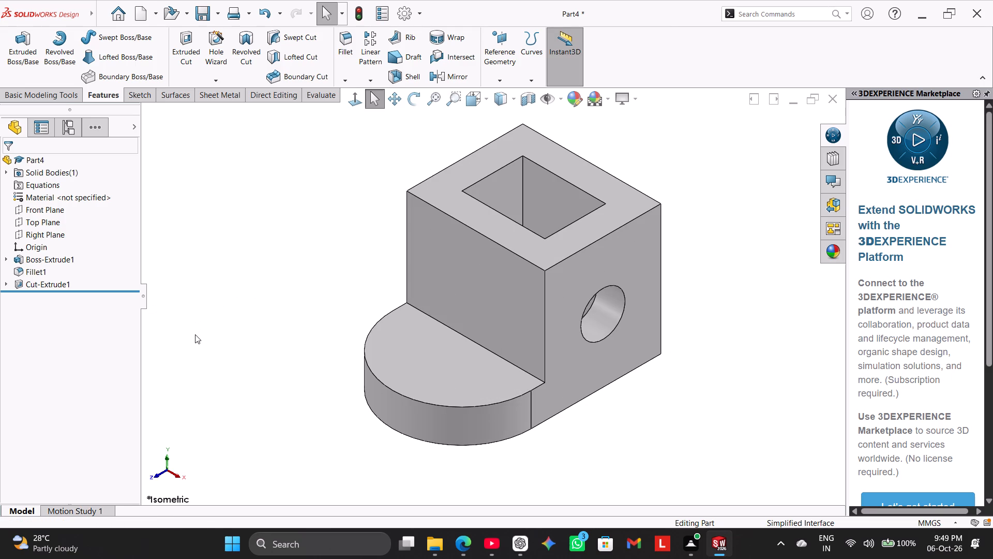
middle_click_drag(195, 334, 238, 216)
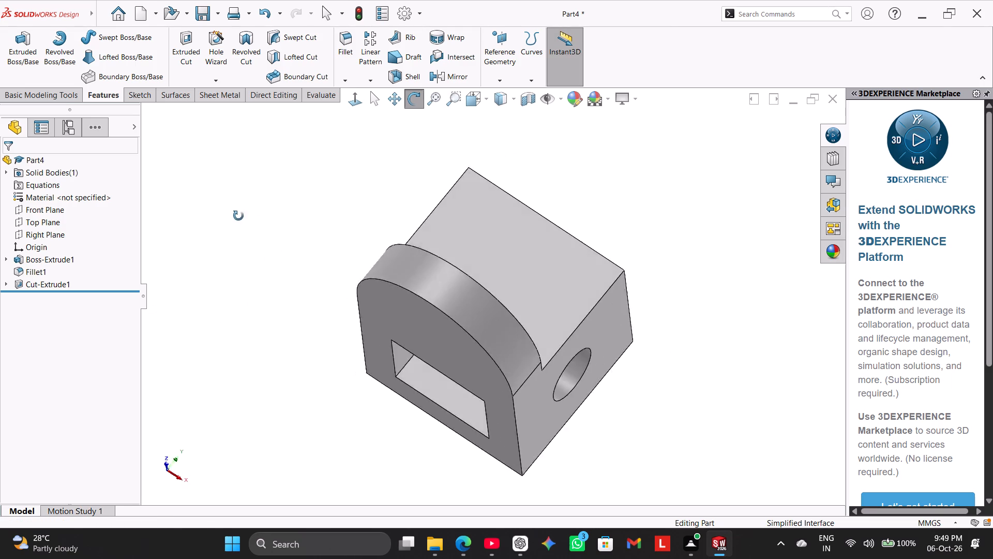
middle_click_drag(238, 216, 158, 369)
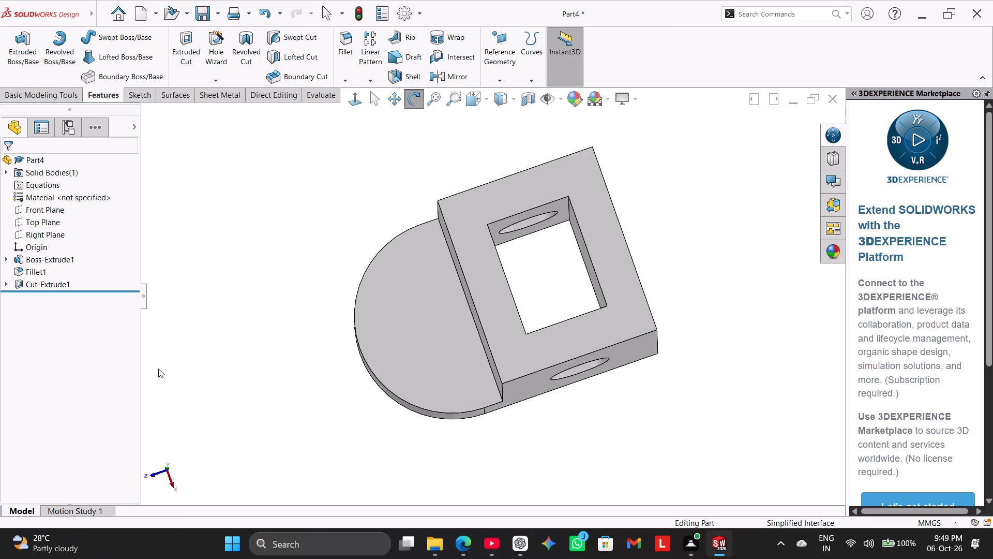
middle_click_drag(158, 369, 155, 370)
right_click_drag(203, 352, 228, 311)
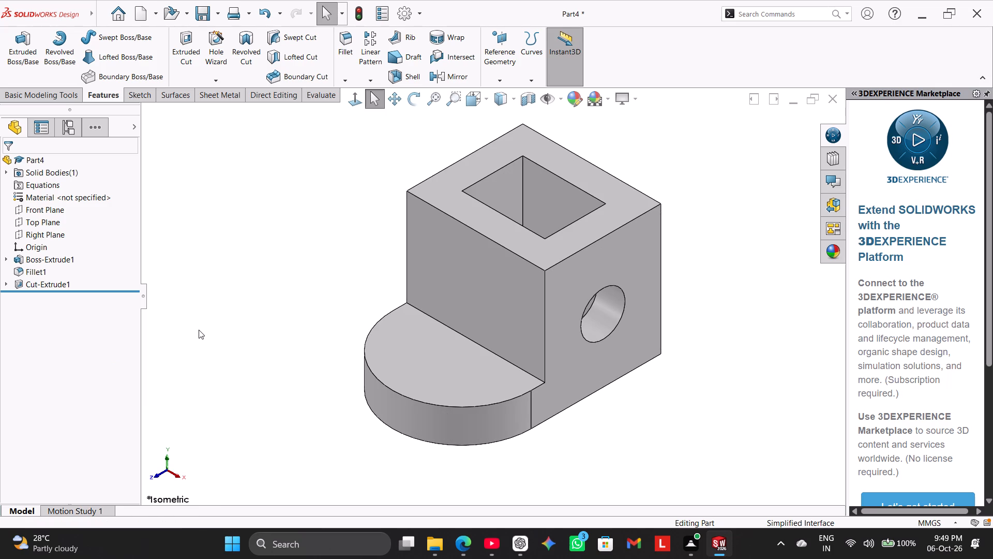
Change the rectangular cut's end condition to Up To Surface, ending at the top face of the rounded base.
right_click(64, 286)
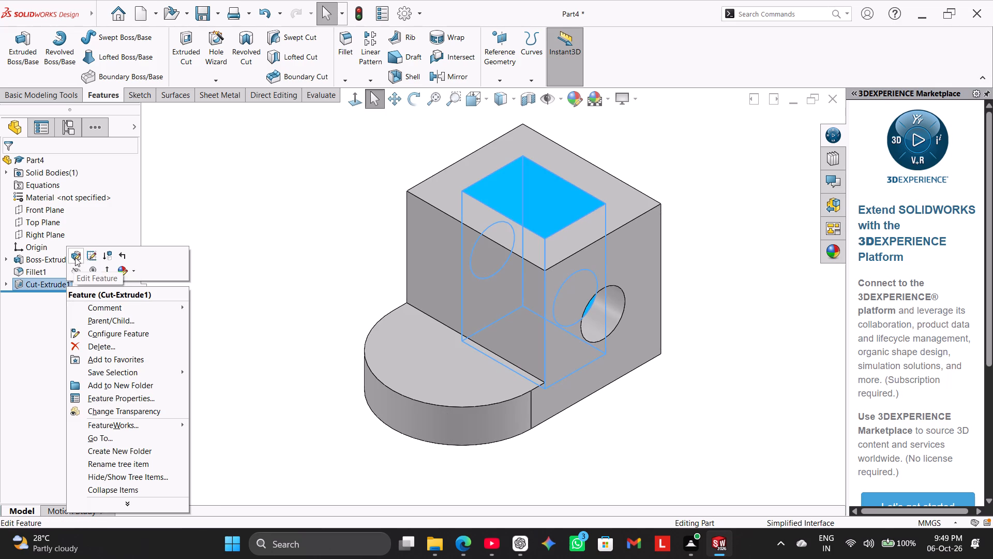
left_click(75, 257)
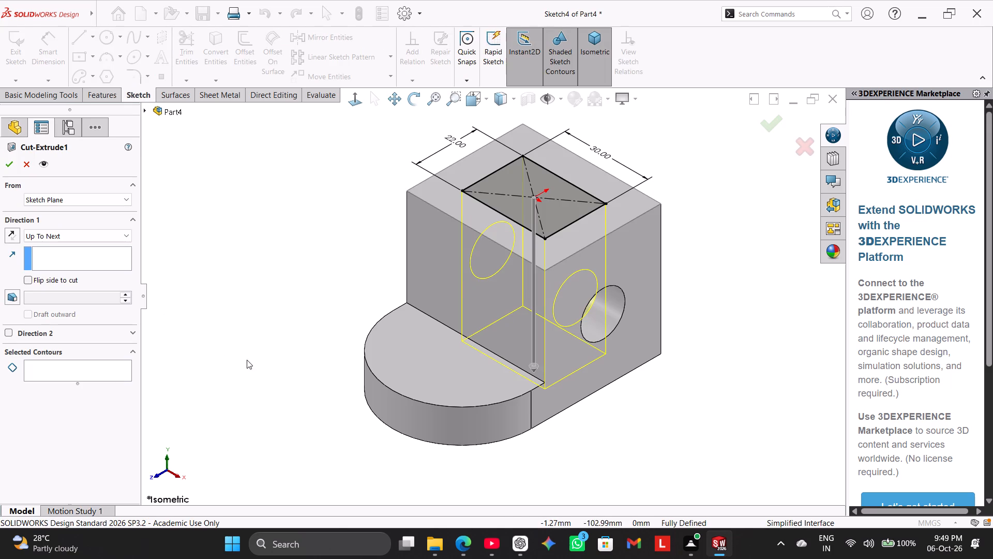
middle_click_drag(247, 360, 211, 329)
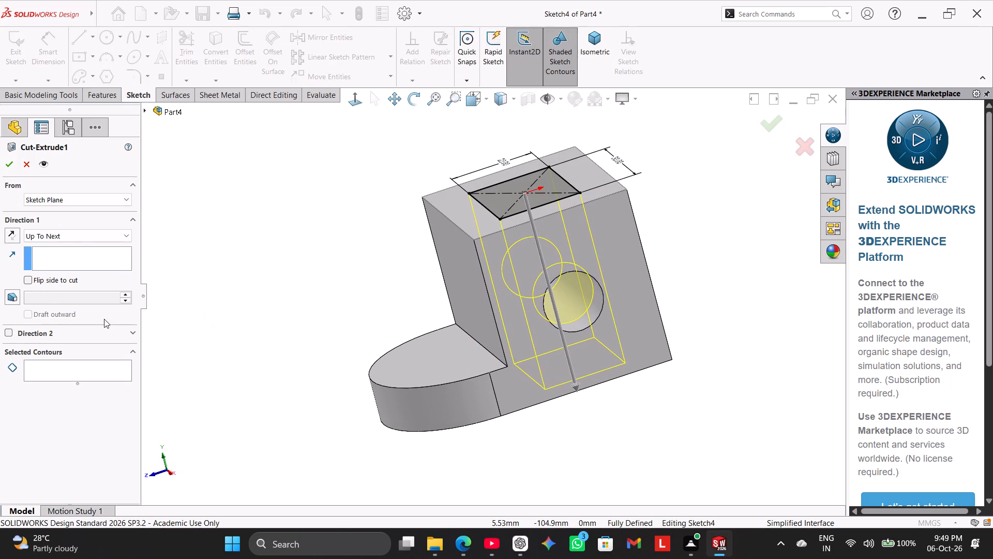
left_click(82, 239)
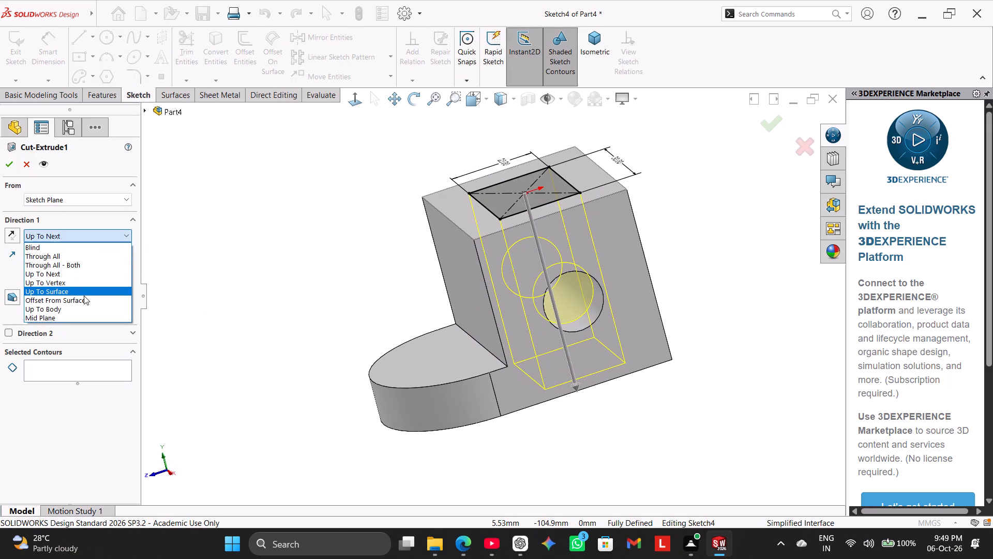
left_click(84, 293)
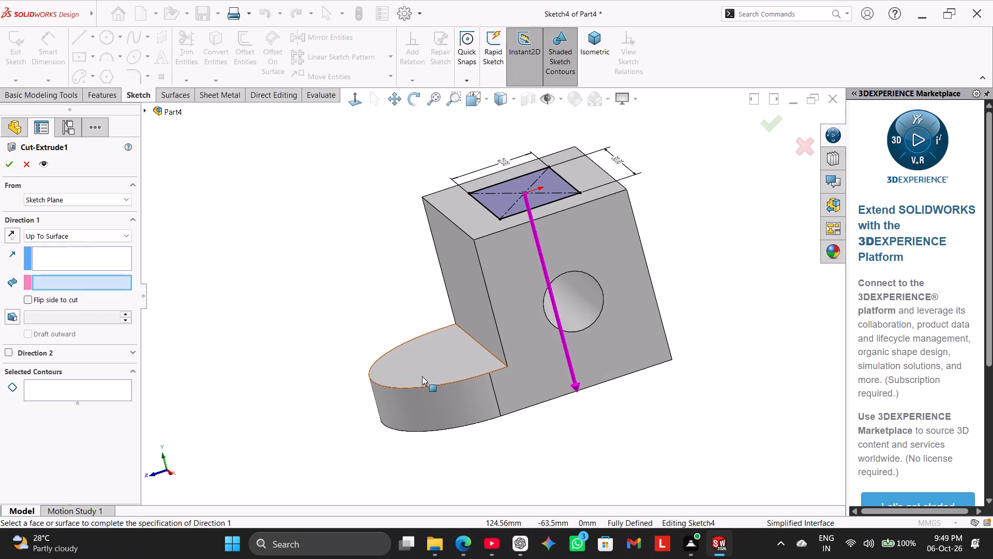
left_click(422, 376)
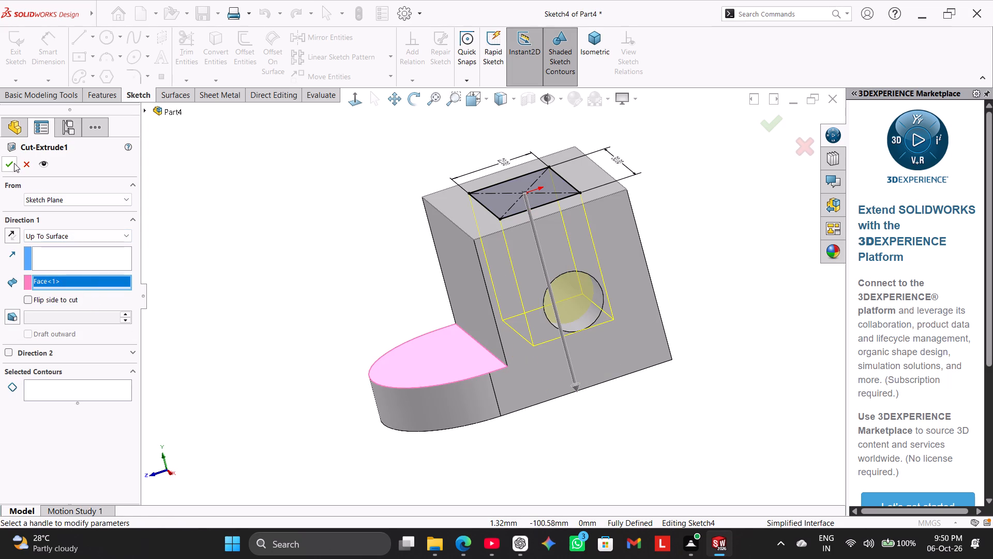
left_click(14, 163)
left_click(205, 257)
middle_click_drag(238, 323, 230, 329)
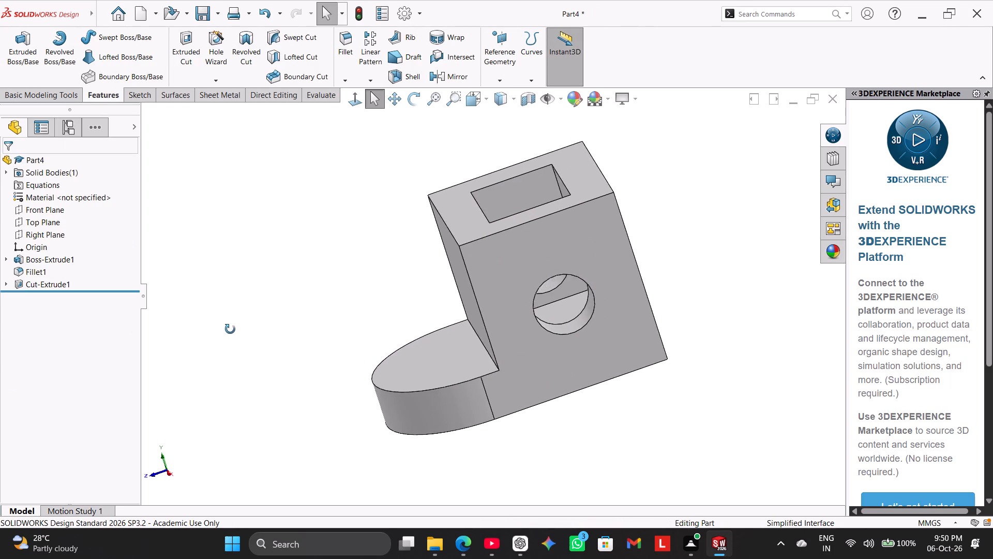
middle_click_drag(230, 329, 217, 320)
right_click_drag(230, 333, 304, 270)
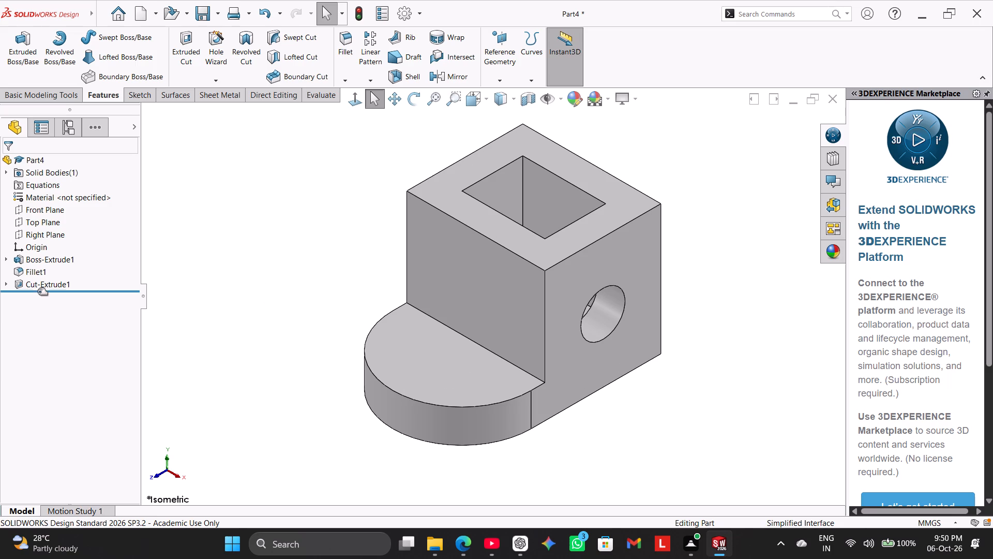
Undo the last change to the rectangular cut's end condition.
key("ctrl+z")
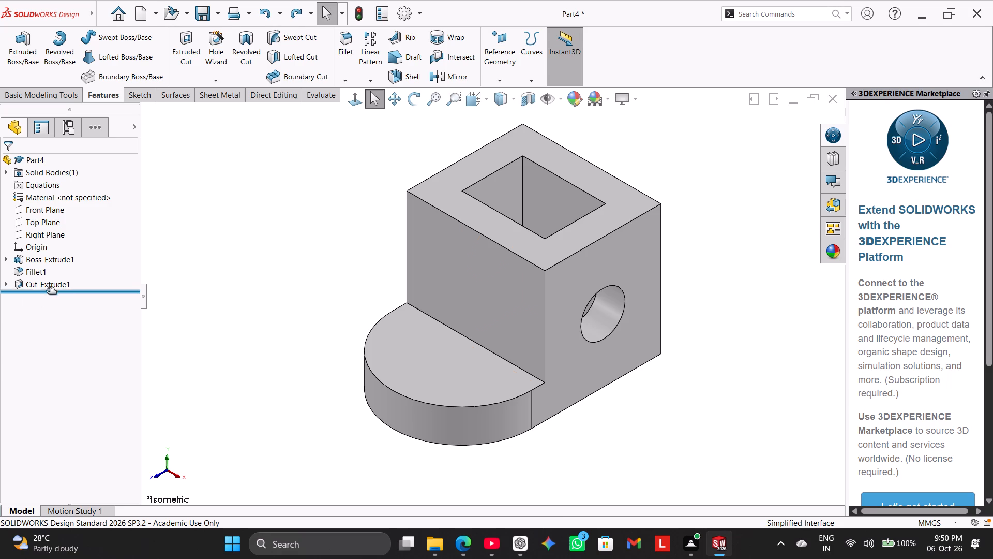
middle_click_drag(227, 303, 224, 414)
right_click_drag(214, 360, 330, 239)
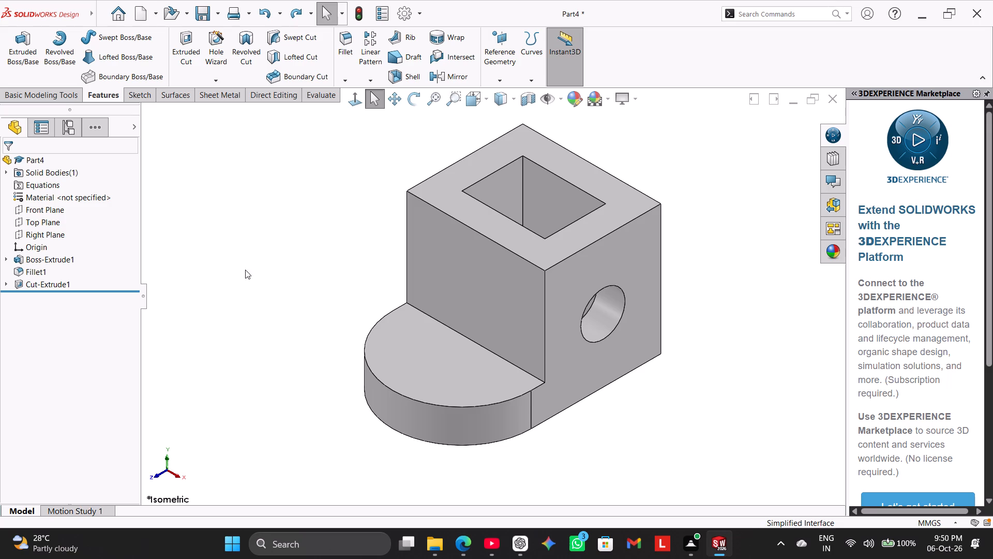
Start a new sketch on the Right Plane.
left_click(51, 234)
left_click(60, 222)
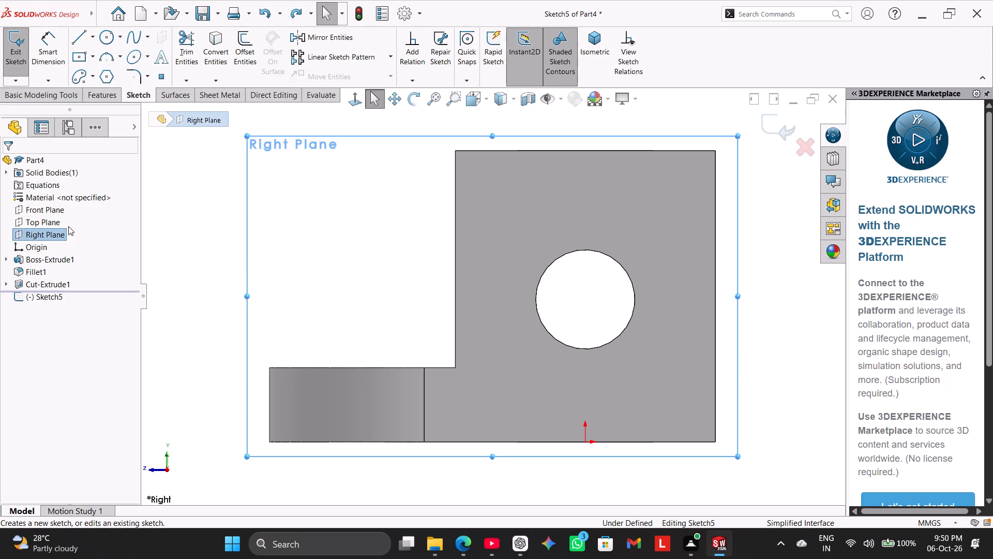
left_click(170, 207)
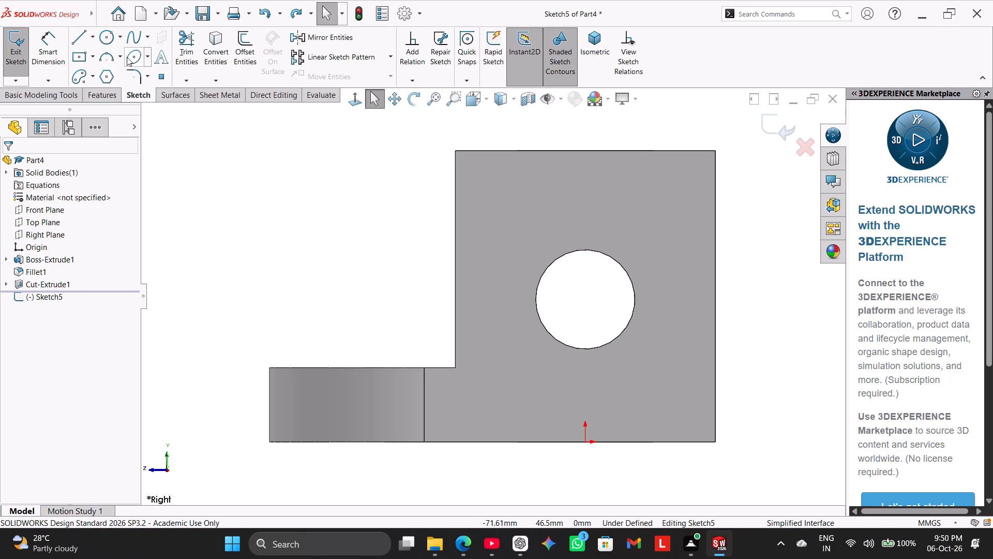
Sketch a diagonal line from the rounded base's outer top corner to the upright block's top front corner.
left_click(84, 36)
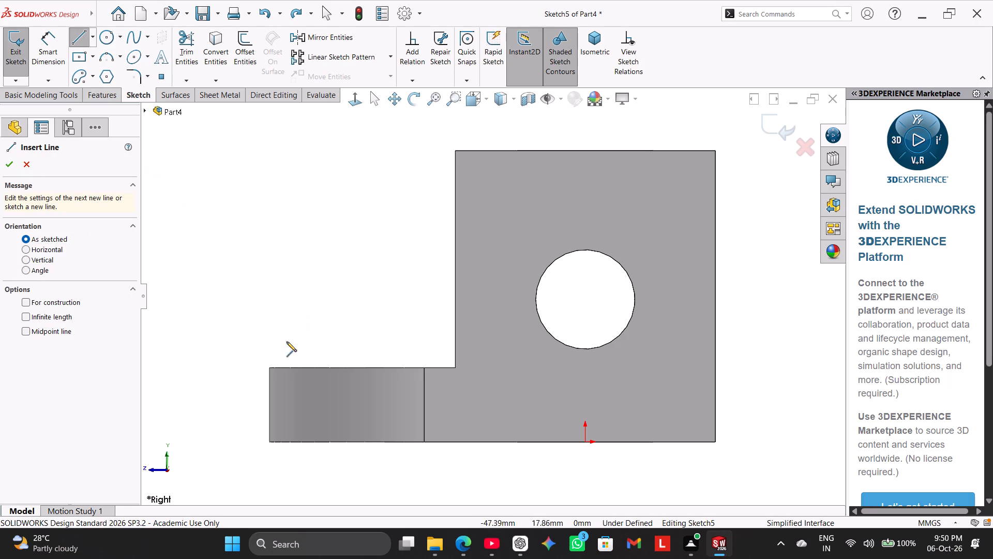
left_click(268, 369)
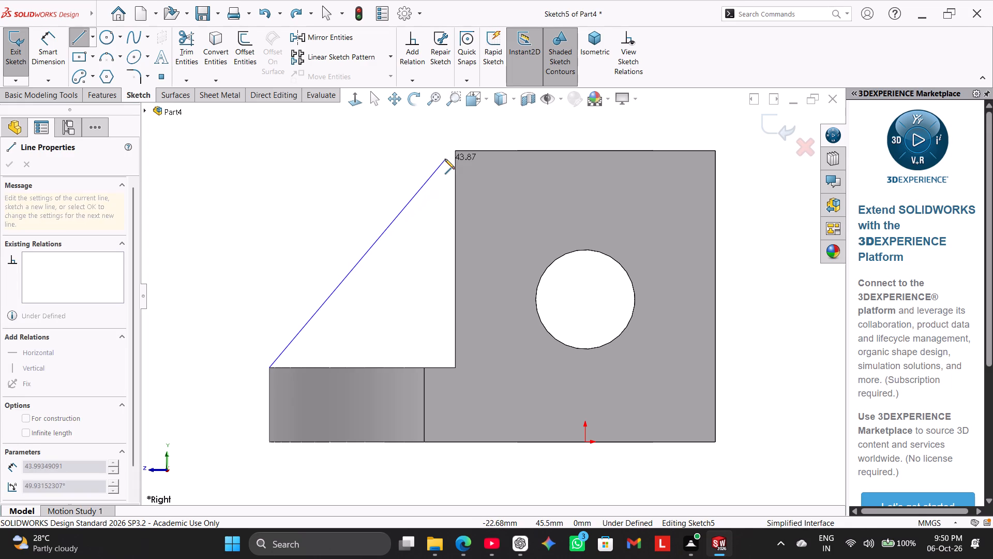
left_click(456, 151)
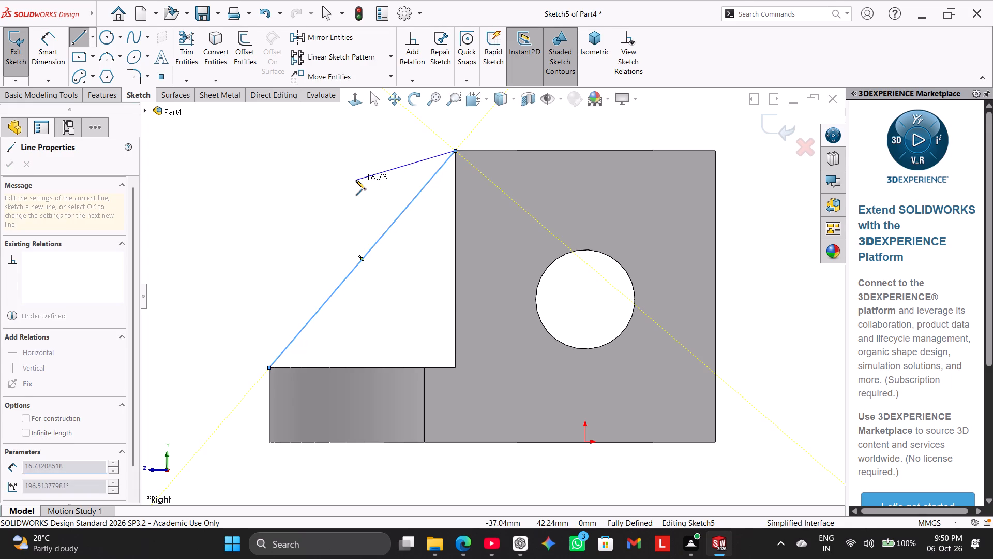
right_click(356, 180)
left_click(388, 189)
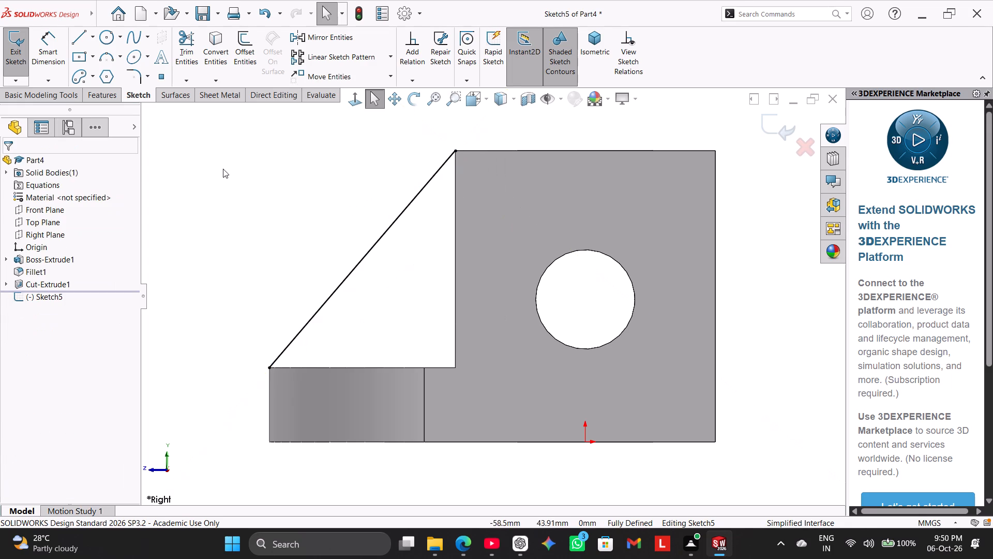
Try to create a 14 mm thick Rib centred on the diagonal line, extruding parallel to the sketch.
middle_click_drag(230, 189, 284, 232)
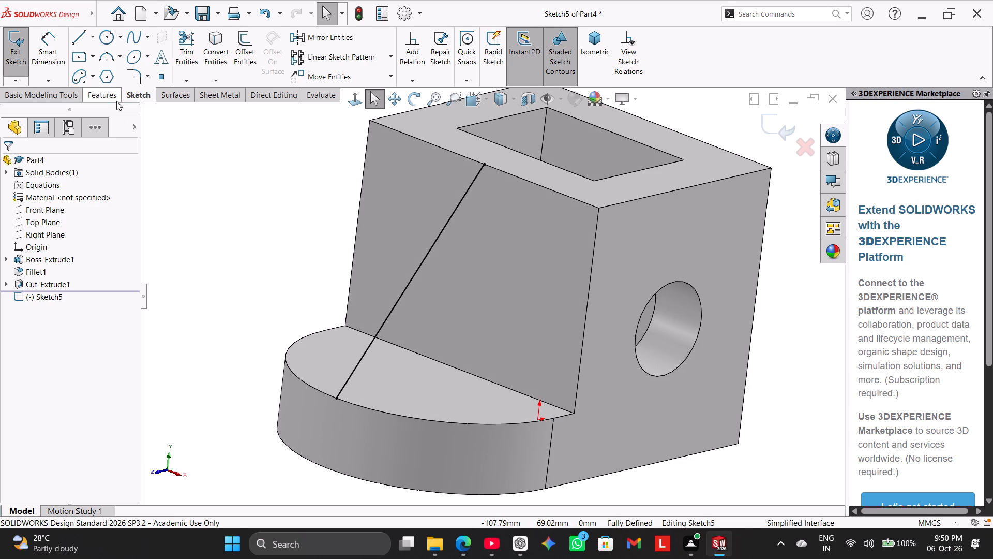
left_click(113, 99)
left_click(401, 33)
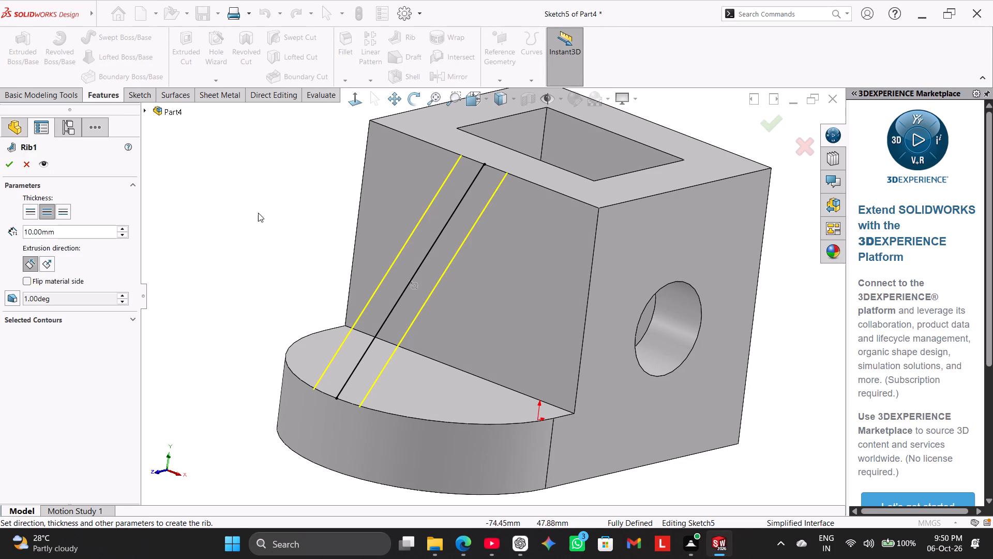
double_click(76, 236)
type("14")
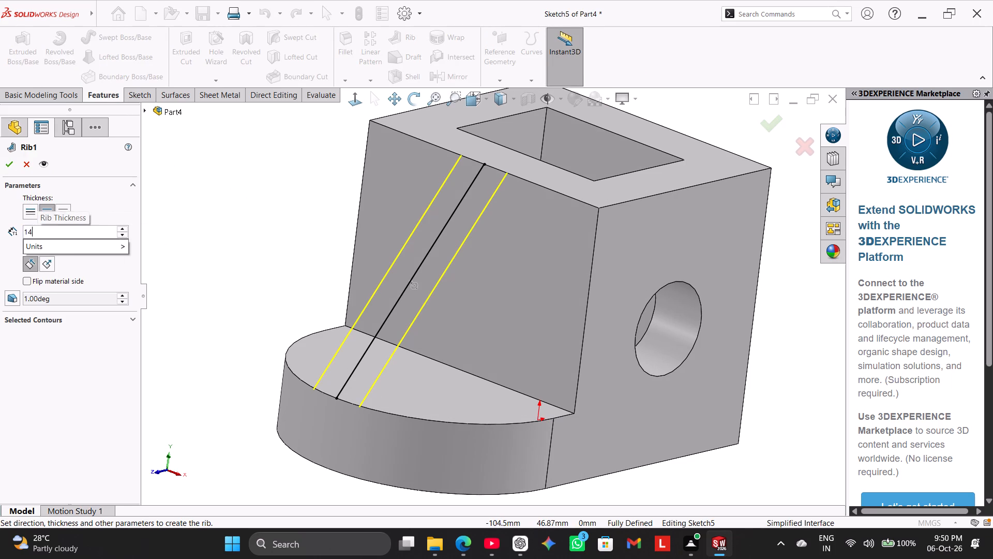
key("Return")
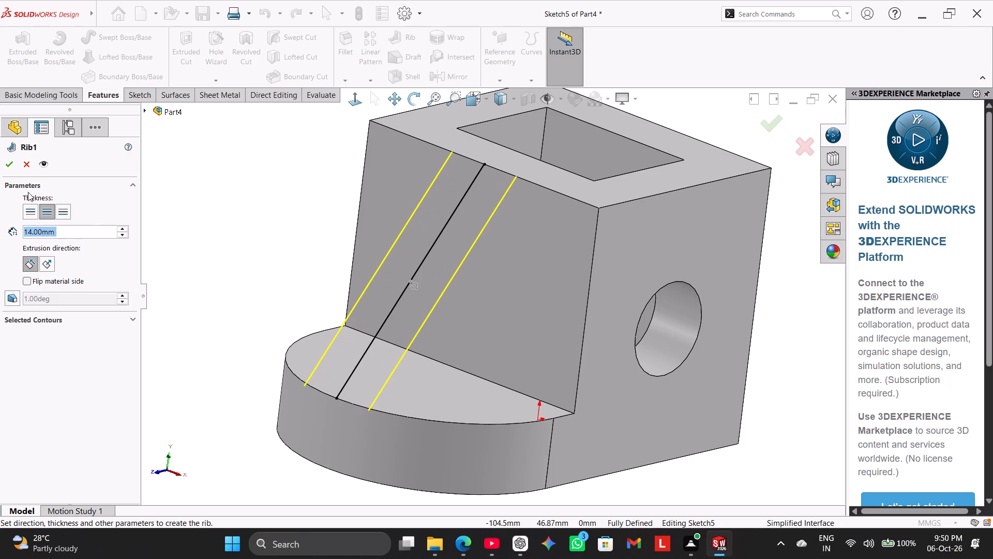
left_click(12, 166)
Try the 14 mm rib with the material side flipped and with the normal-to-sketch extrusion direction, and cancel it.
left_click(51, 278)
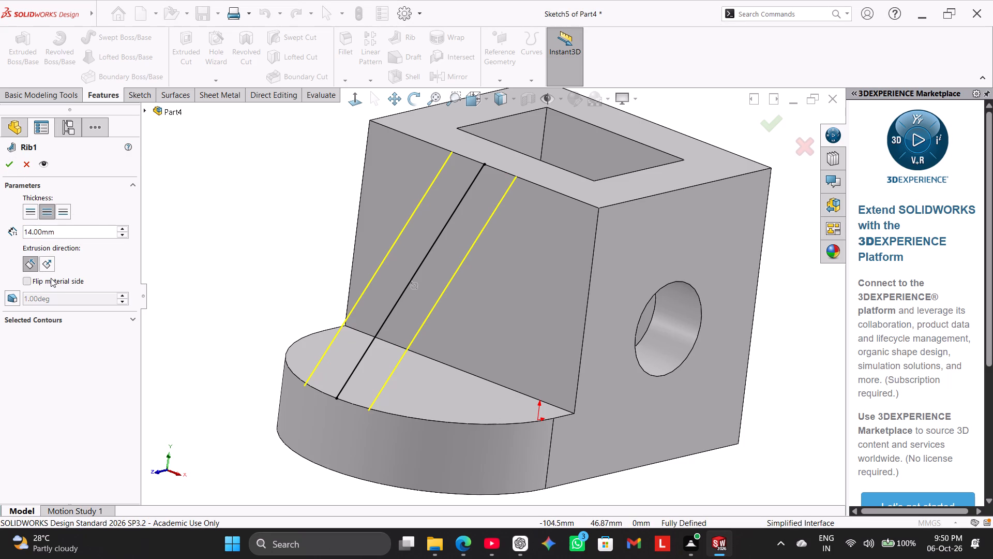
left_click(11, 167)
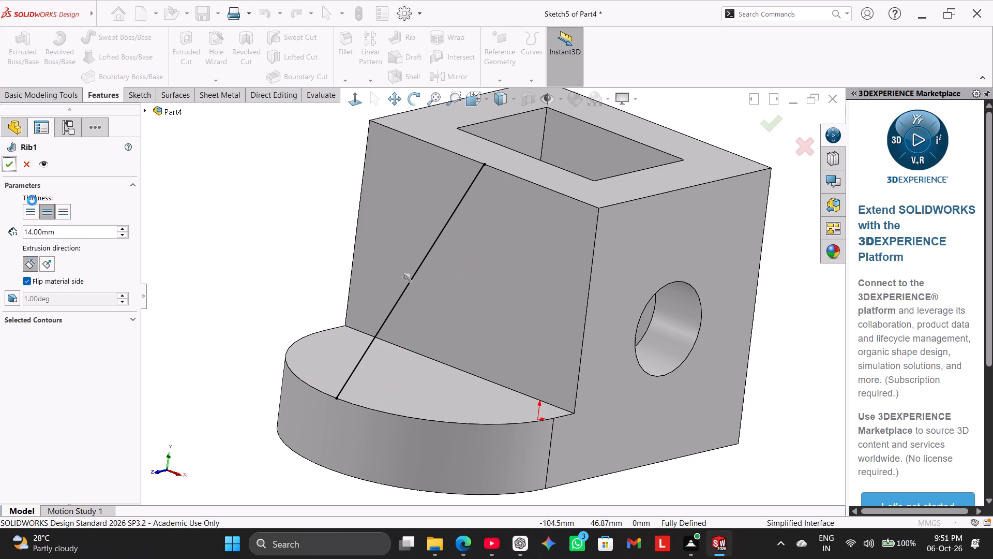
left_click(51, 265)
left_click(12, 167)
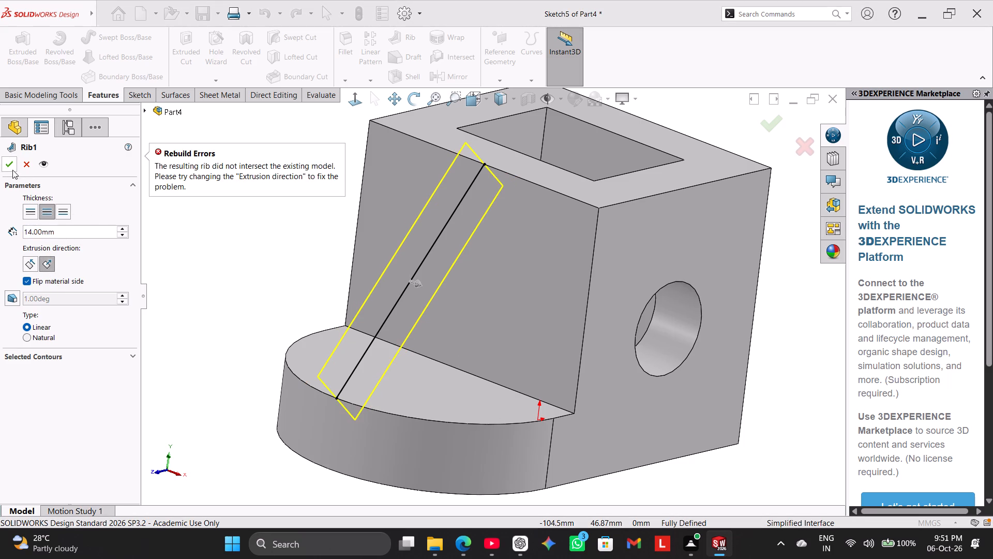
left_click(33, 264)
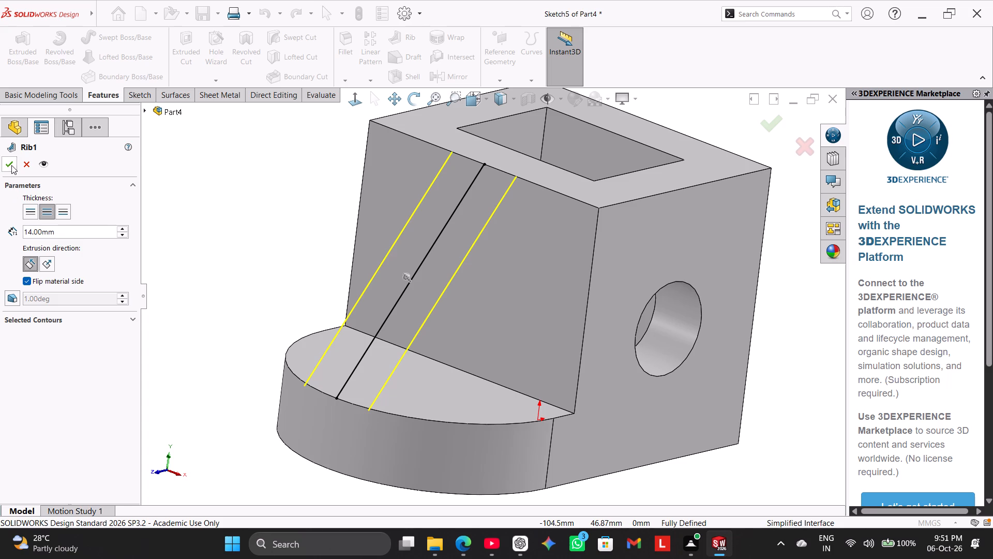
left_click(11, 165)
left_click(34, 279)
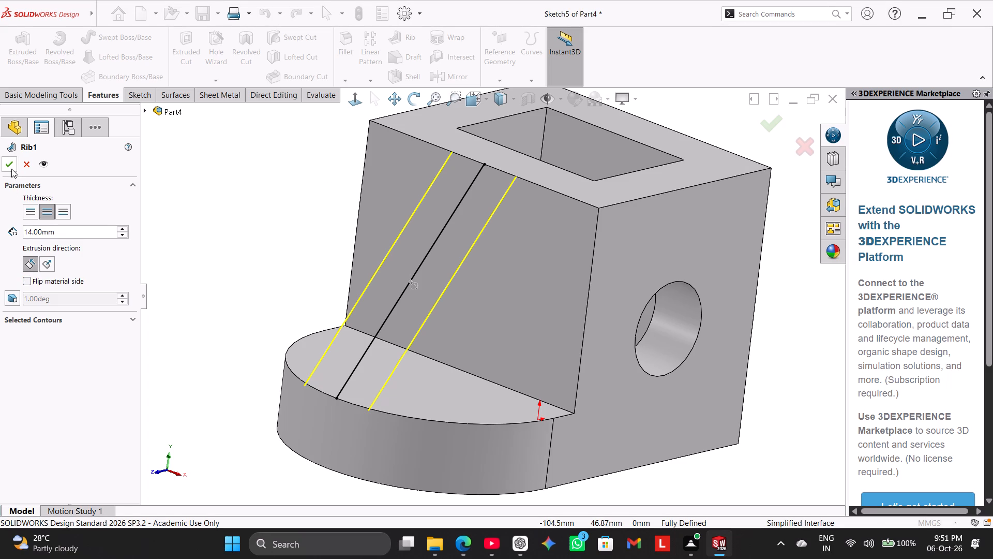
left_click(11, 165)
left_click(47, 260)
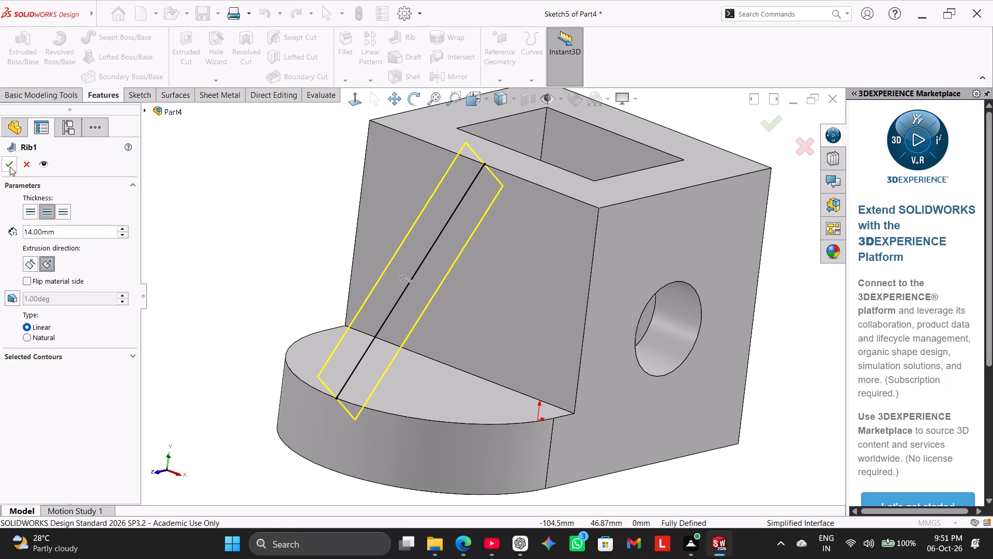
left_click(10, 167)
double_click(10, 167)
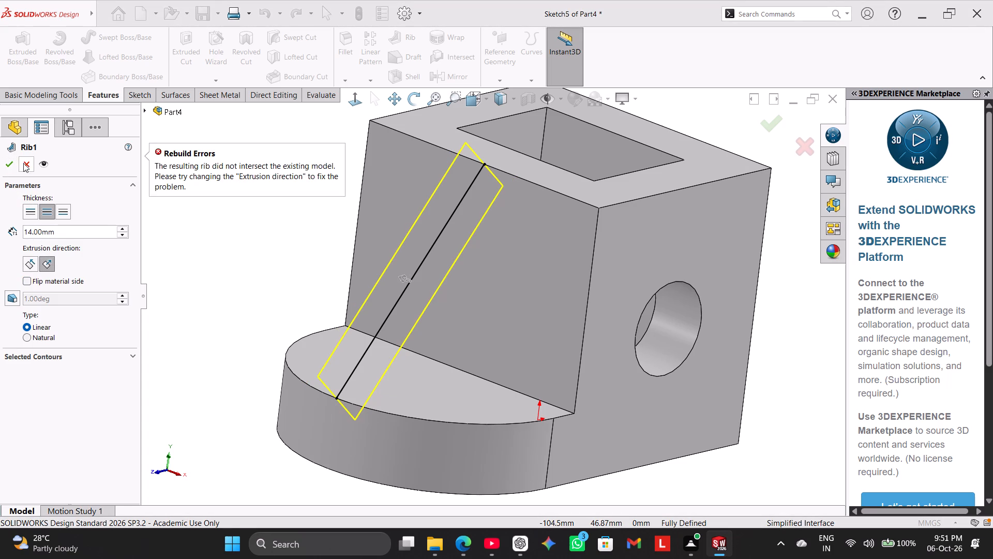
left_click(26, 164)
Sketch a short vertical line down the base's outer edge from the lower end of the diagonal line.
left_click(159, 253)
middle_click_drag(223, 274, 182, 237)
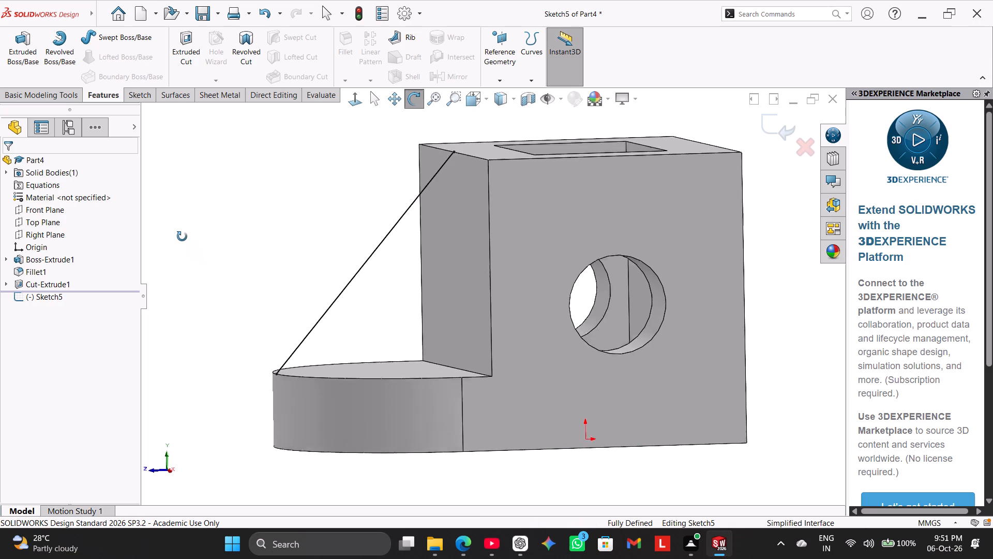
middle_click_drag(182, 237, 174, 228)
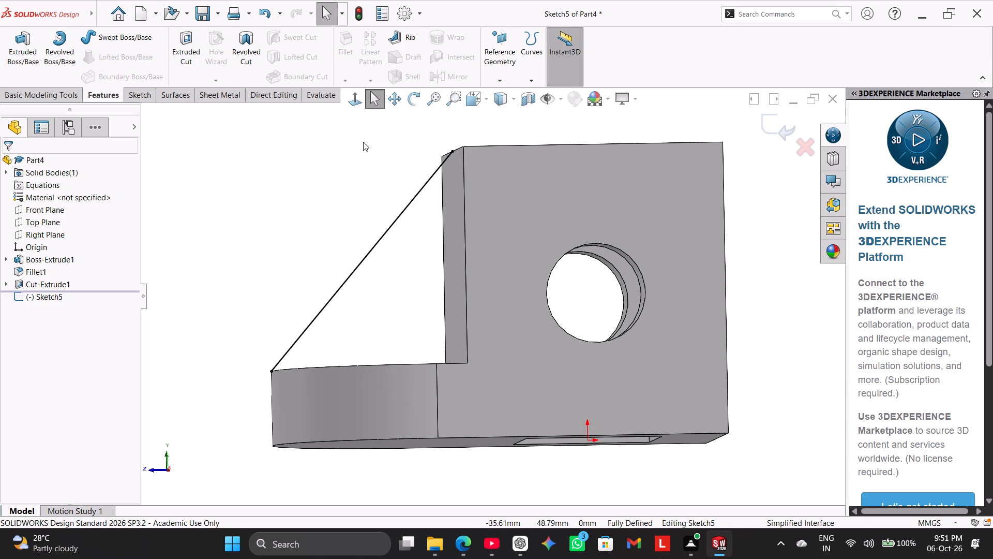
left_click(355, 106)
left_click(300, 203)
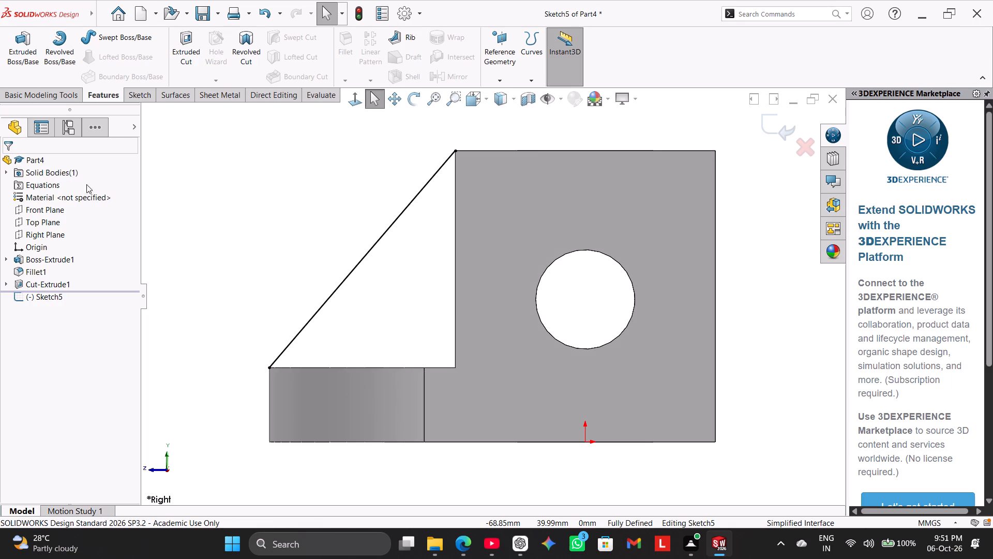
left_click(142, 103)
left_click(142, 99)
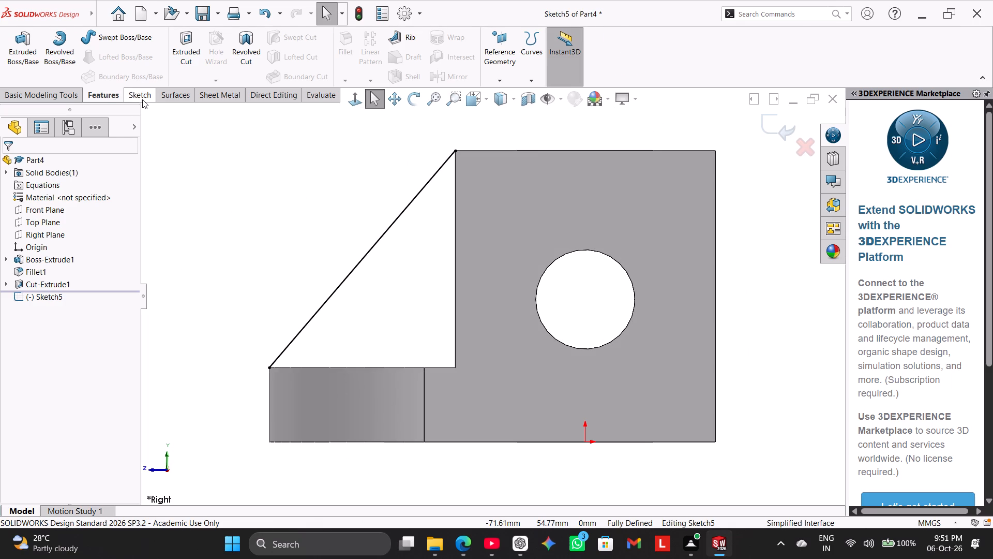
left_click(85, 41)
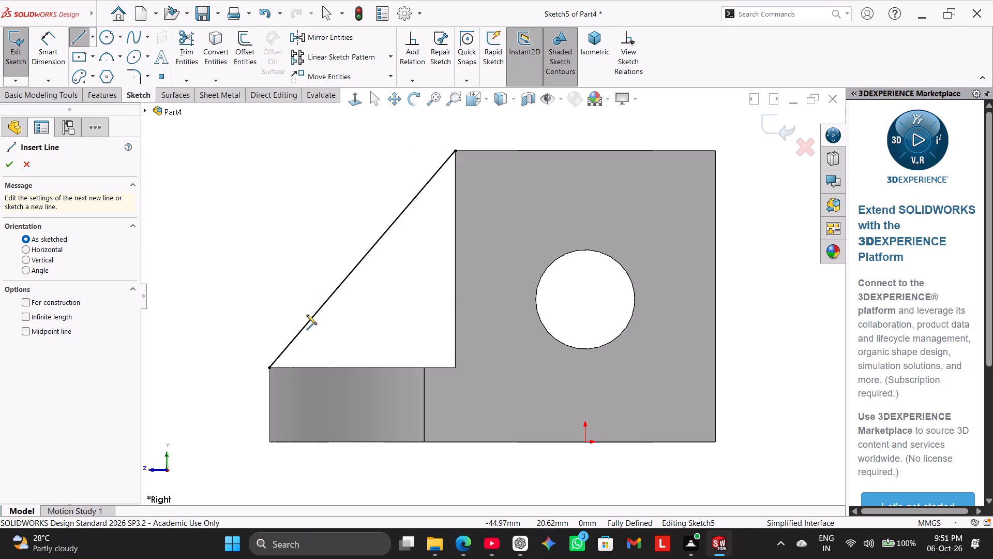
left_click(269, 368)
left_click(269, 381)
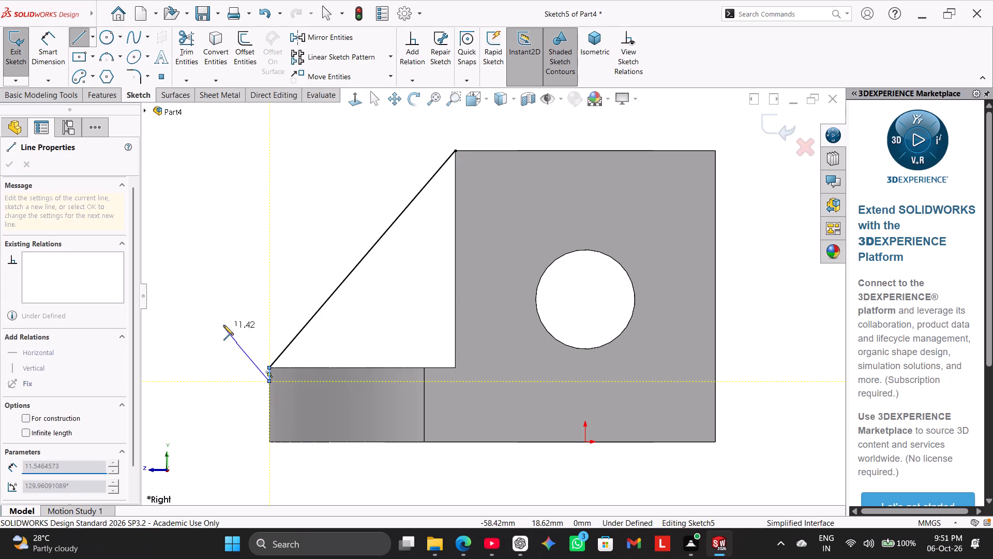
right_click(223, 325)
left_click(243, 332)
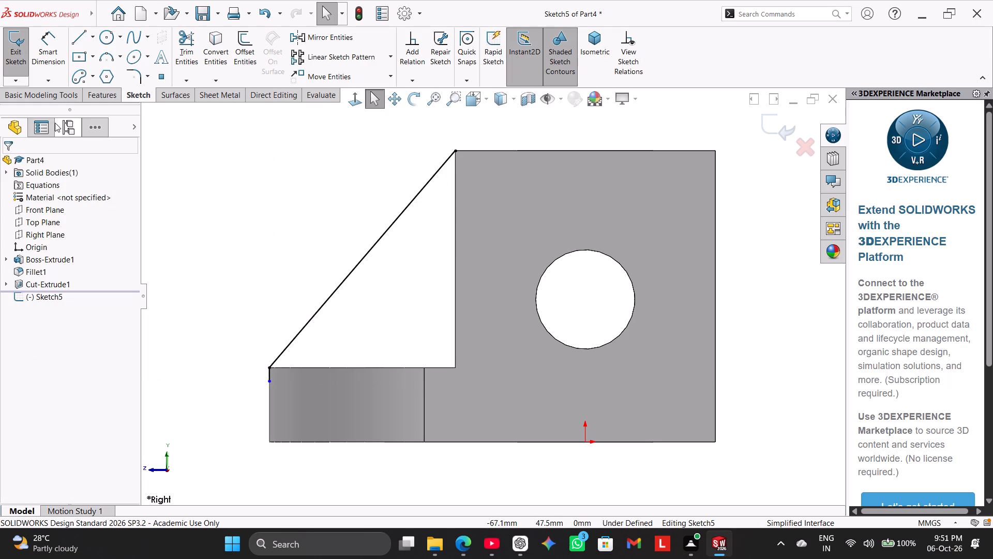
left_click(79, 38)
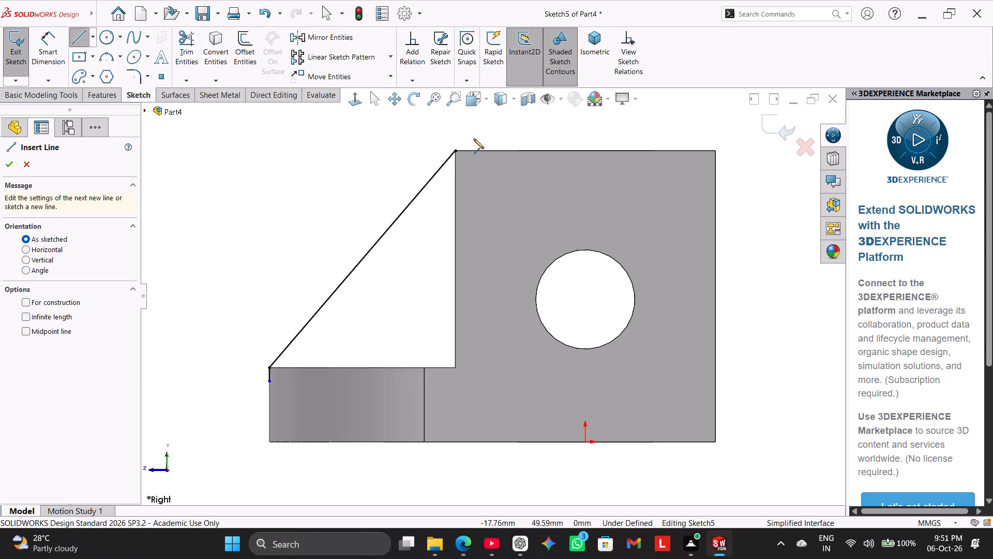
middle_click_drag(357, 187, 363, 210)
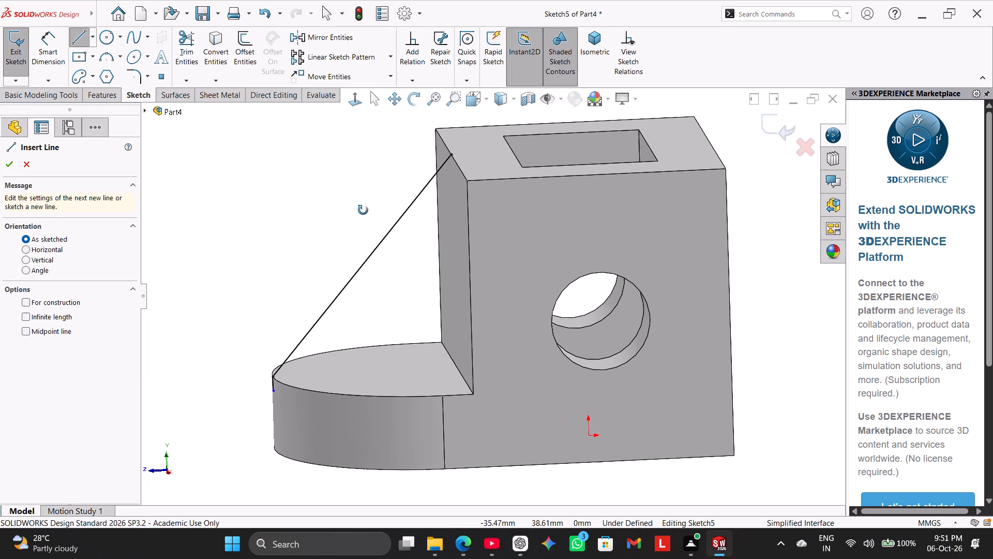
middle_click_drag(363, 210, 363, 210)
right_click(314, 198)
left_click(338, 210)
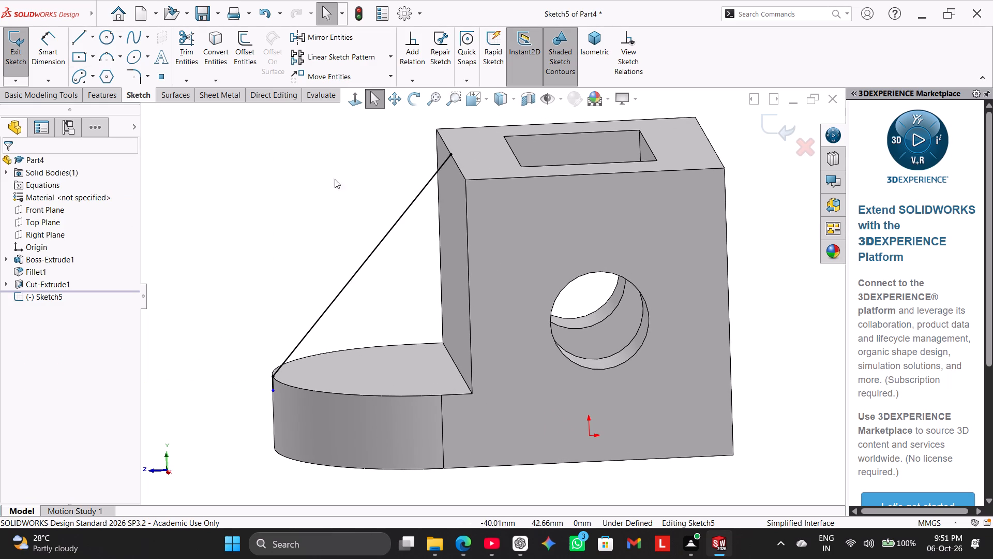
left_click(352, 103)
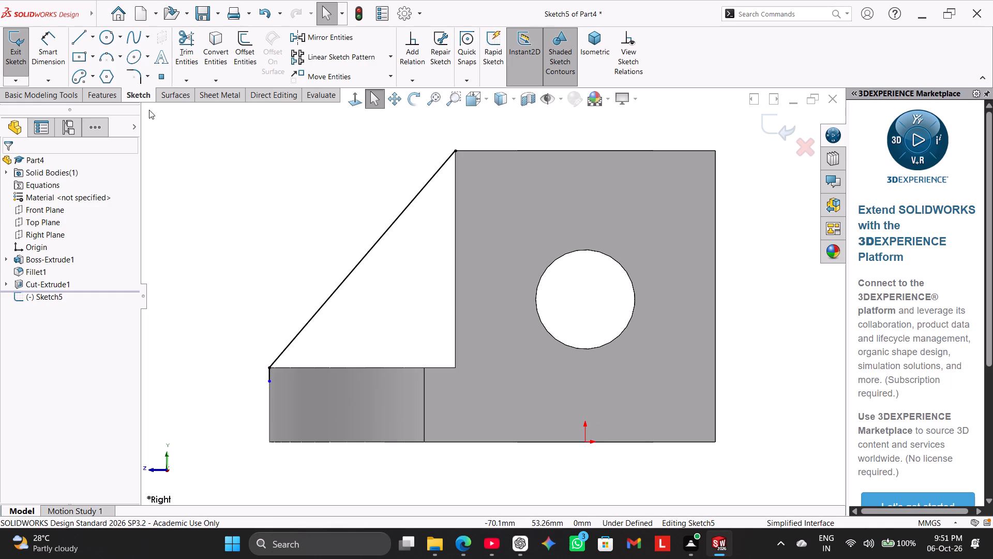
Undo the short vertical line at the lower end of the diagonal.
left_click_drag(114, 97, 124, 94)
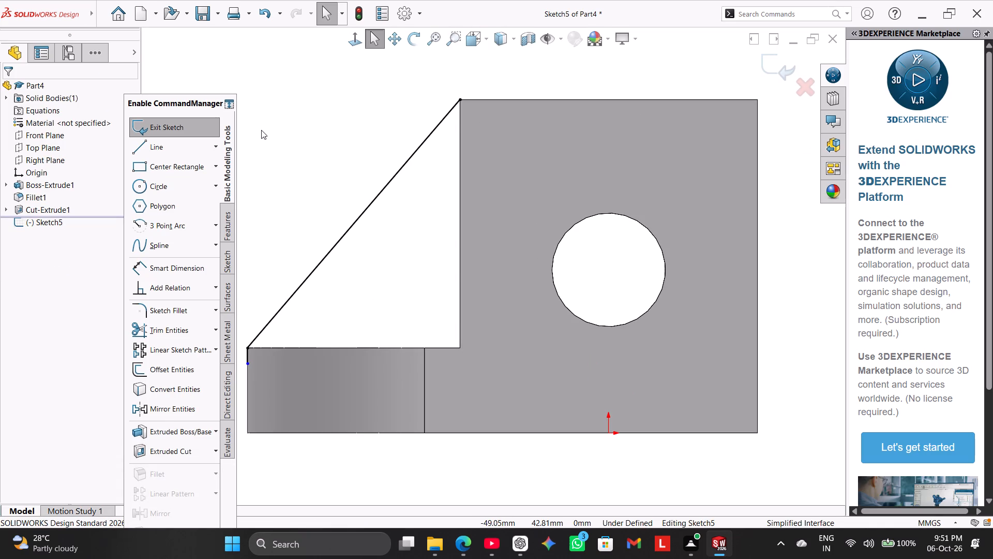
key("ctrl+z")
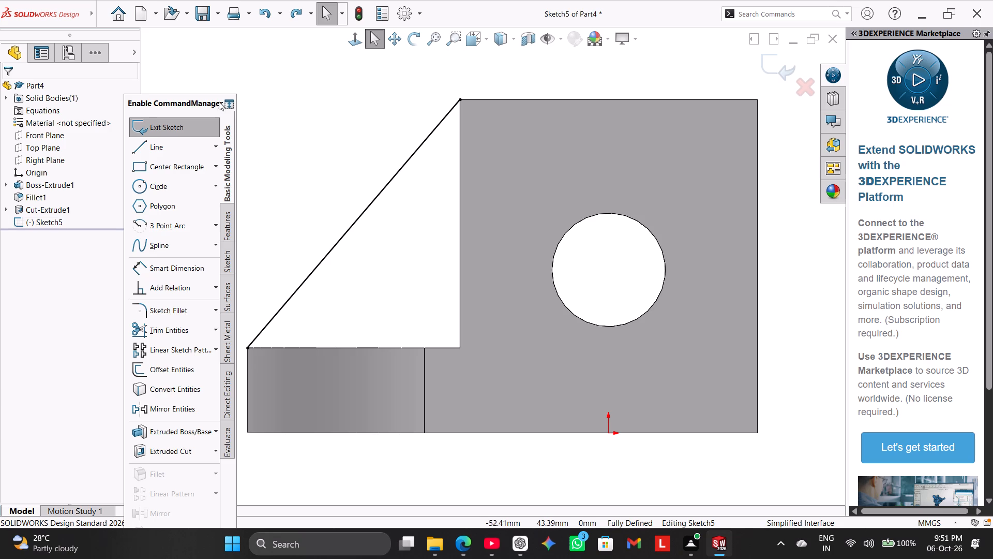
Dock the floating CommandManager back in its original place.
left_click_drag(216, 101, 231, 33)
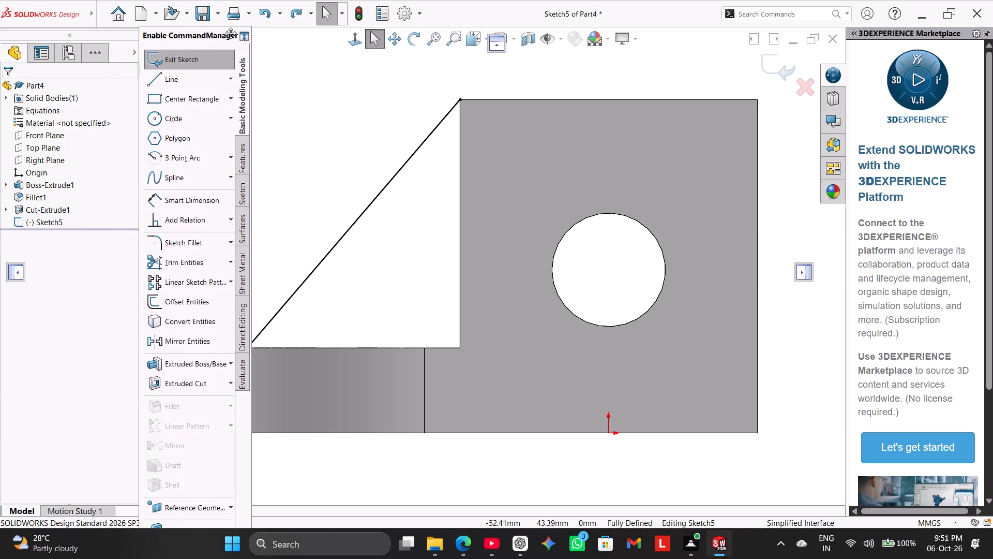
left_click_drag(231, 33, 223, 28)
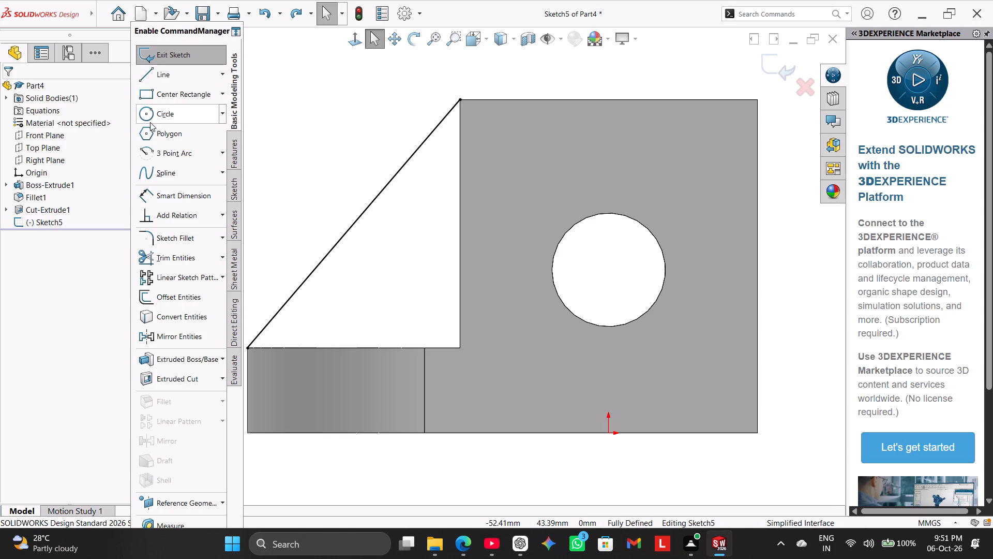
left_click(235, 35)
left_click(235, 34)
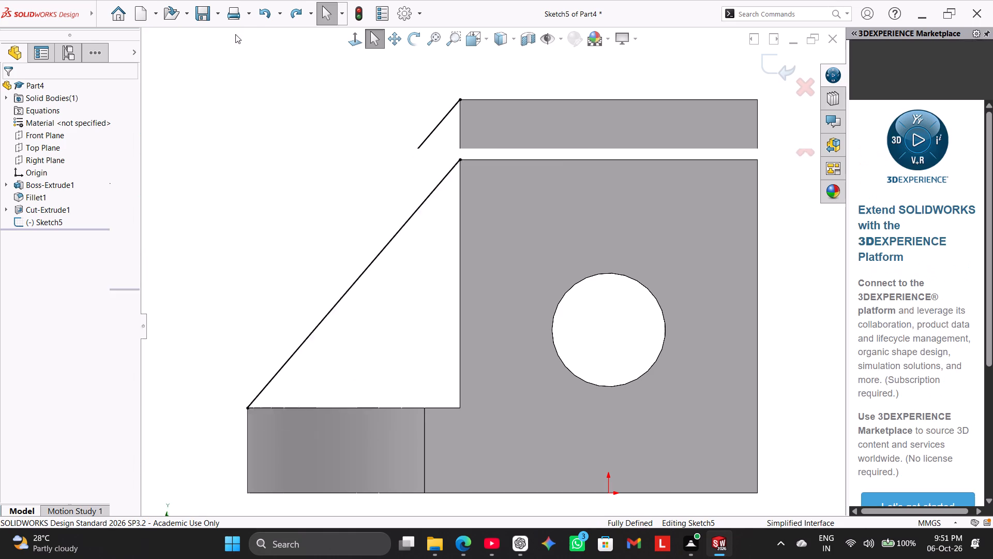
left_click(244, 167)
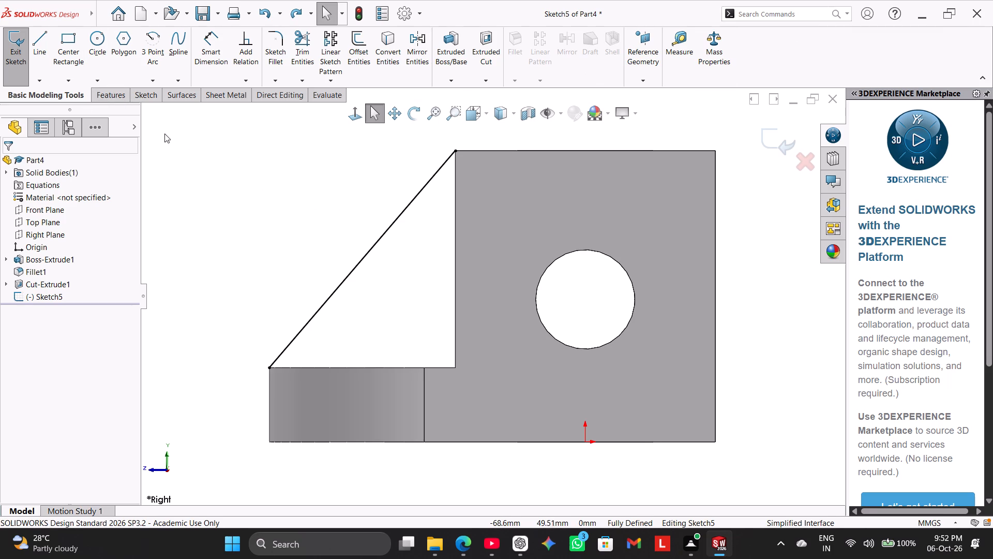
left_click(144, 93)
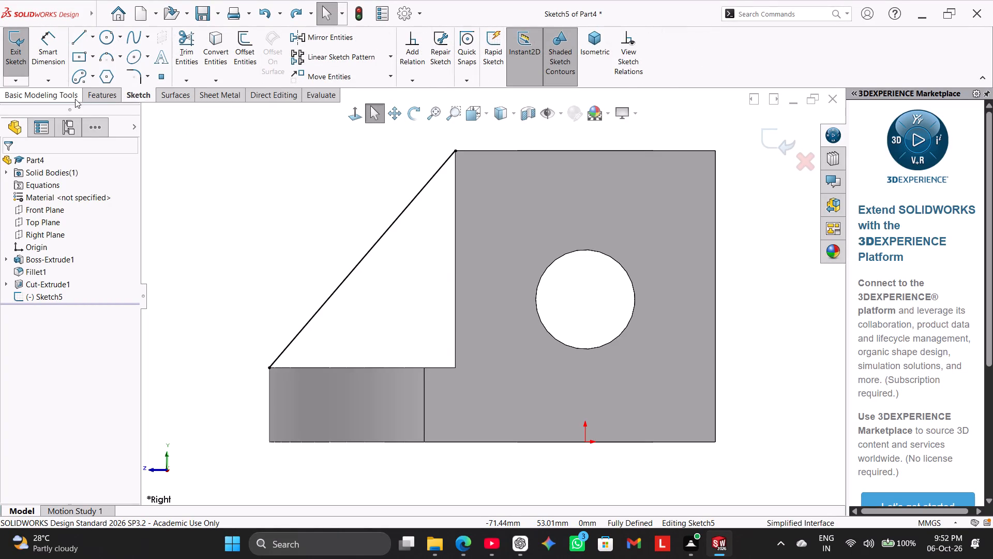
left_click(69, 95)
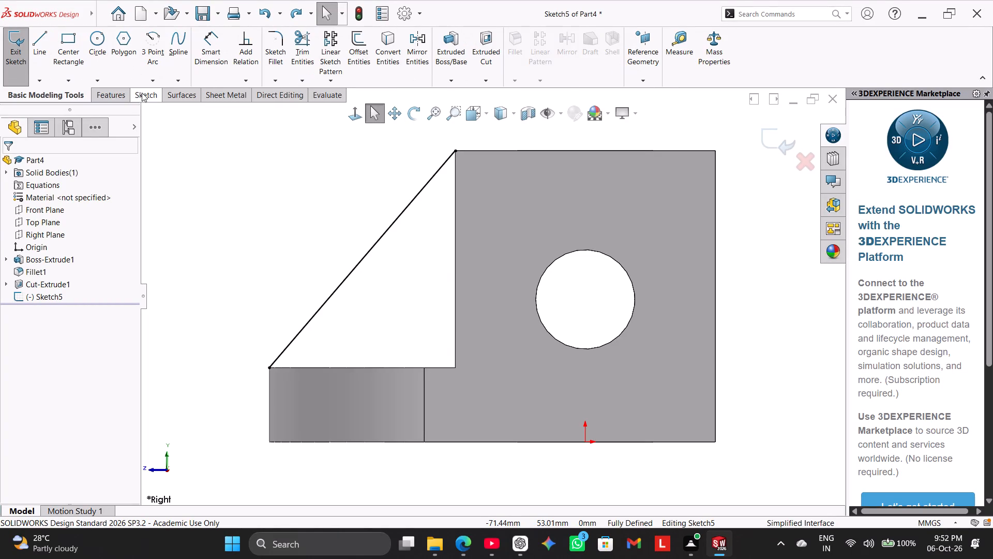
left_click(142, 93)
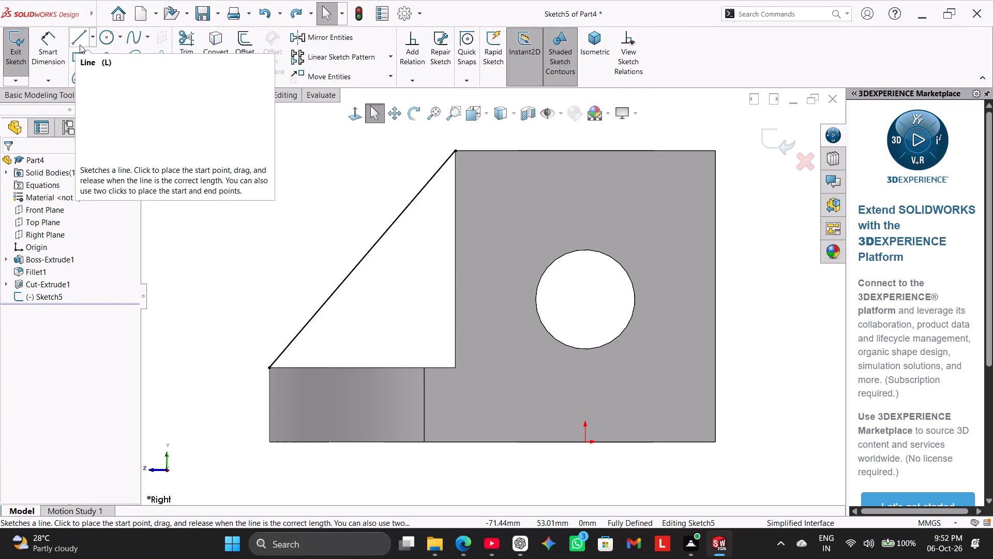
Sketch a short vertical line down the base's outer edge from the lower end of the diagonal line.
left_click(77, 40)
left_click(269, 369)
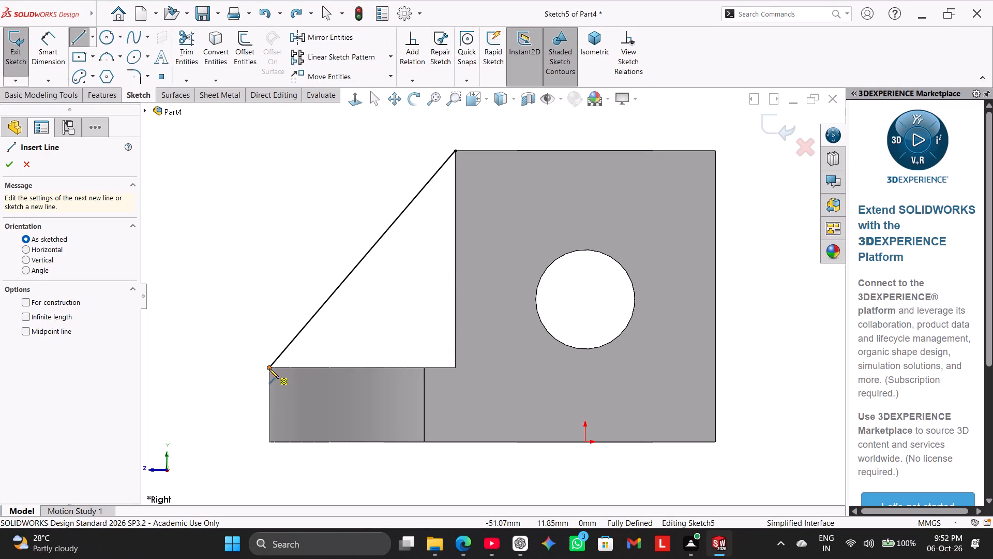
left_click(269, 385)
right_click(247, 326)
left_click(260, 334)
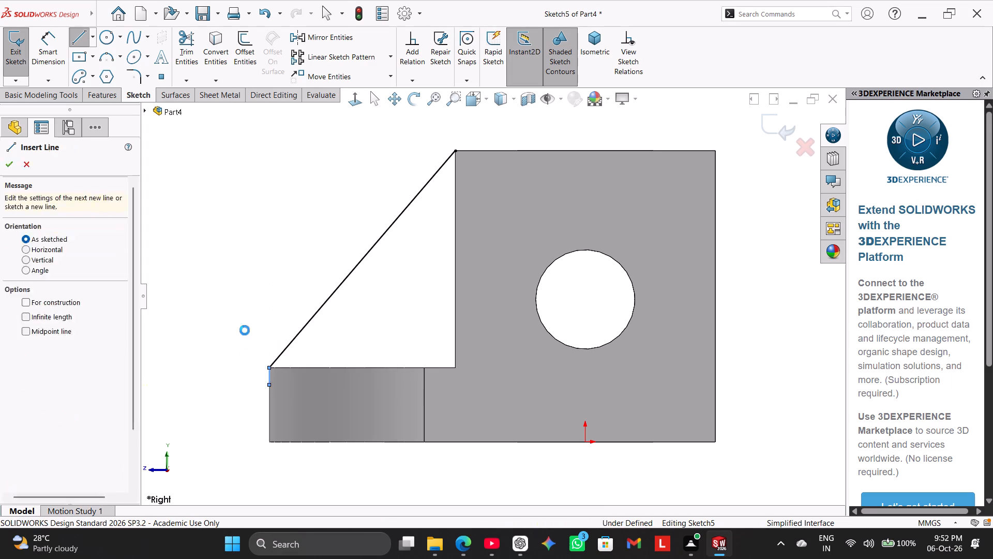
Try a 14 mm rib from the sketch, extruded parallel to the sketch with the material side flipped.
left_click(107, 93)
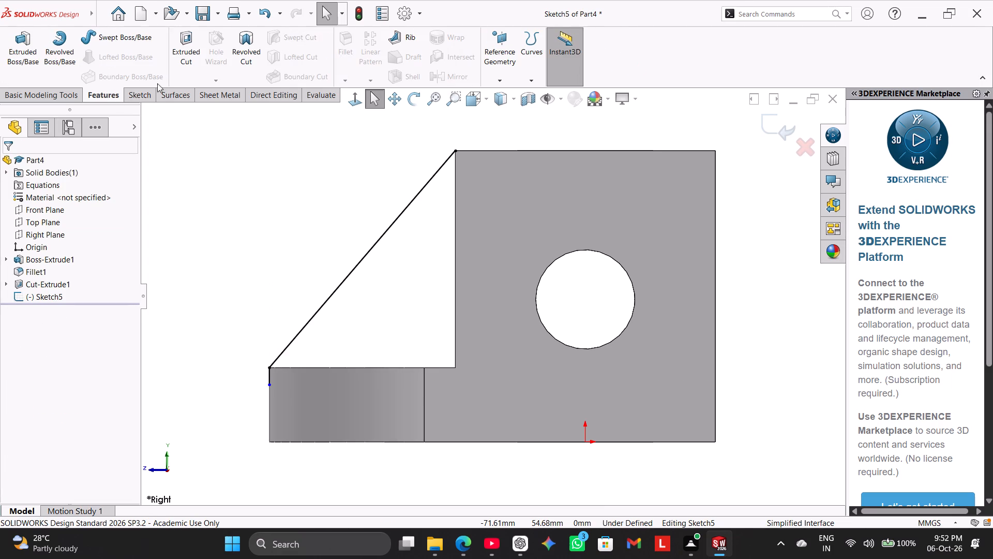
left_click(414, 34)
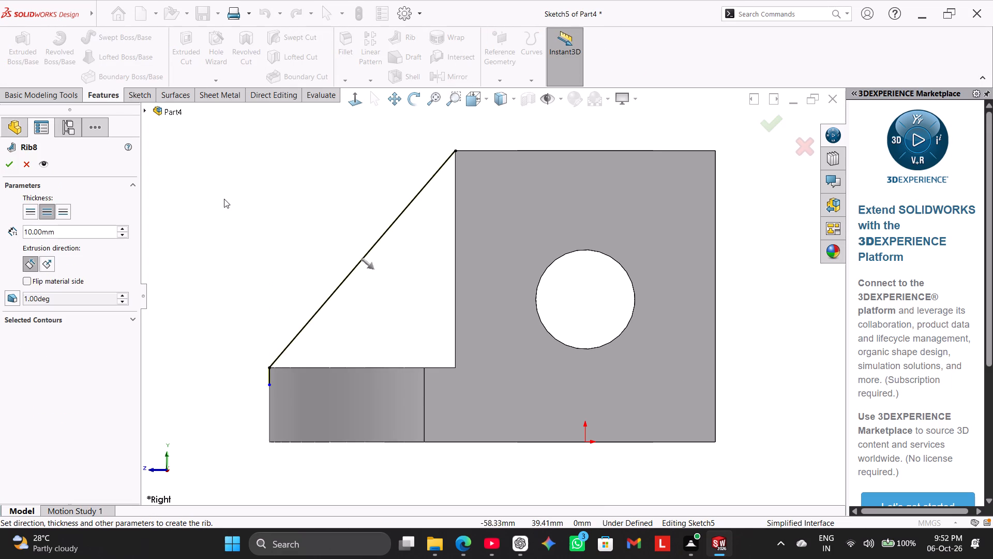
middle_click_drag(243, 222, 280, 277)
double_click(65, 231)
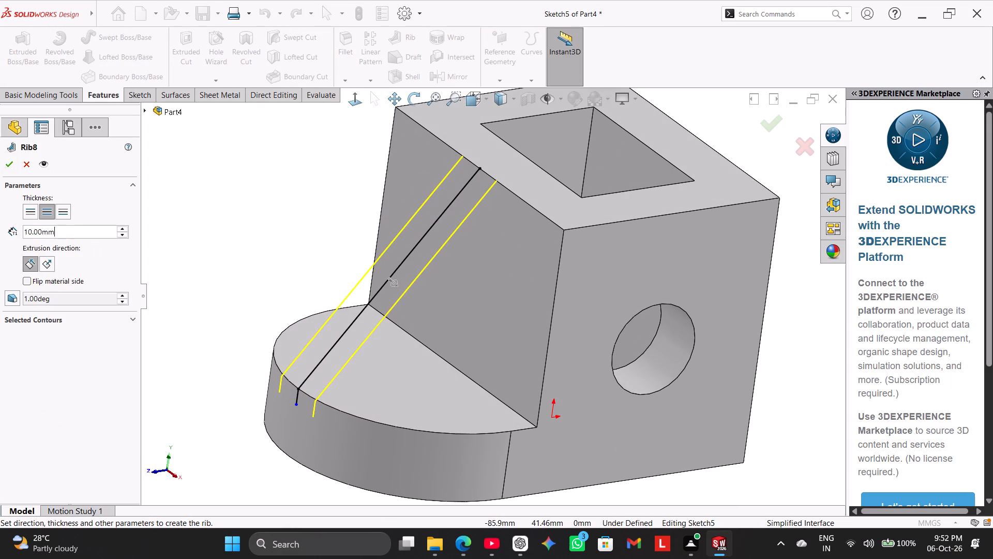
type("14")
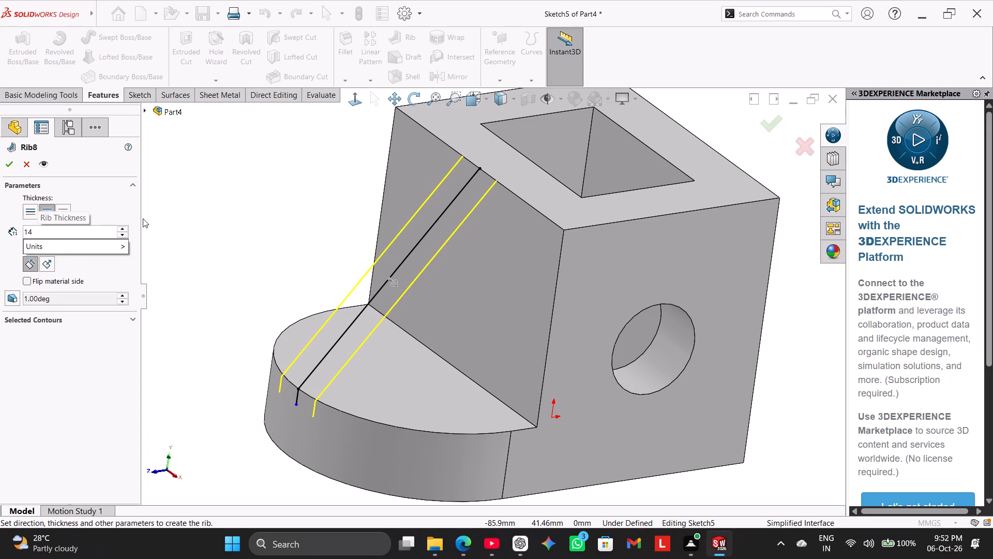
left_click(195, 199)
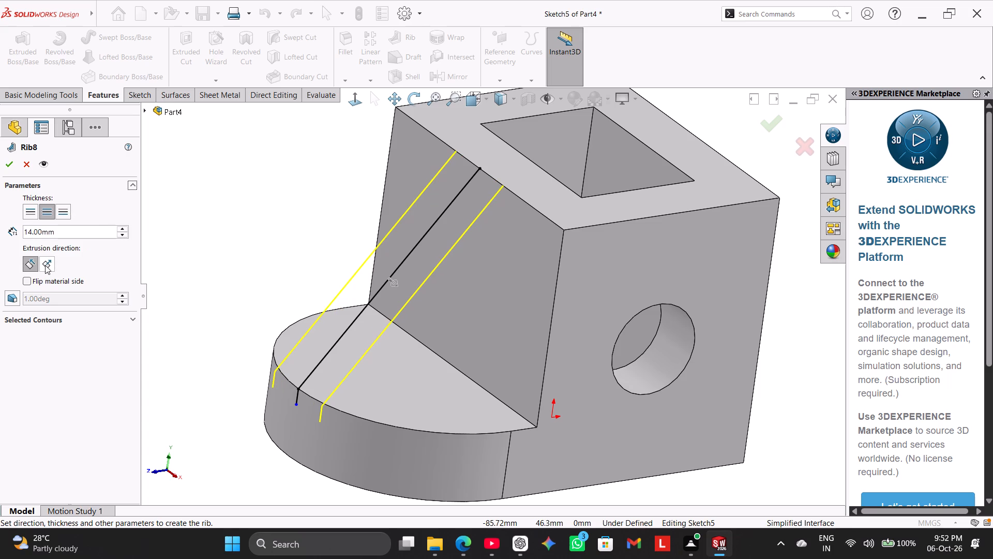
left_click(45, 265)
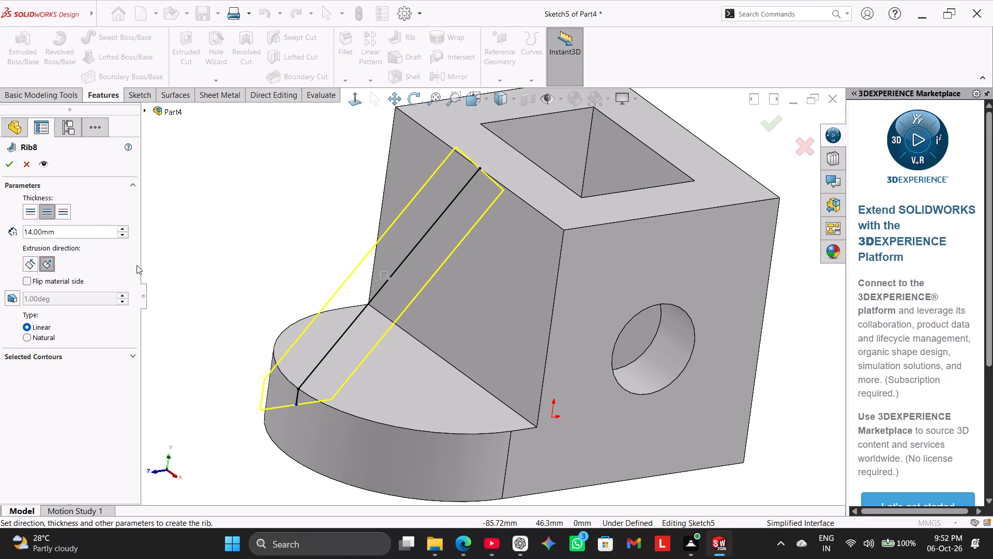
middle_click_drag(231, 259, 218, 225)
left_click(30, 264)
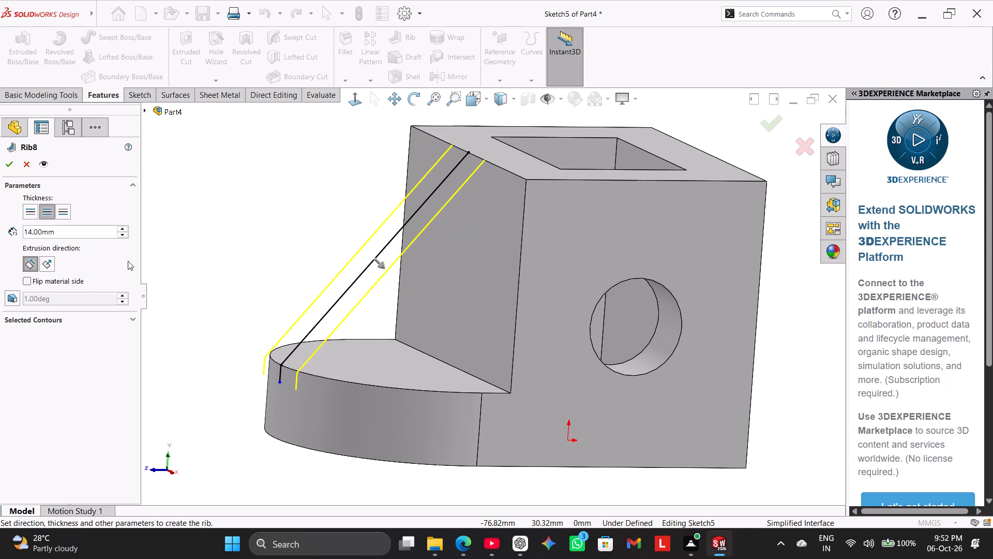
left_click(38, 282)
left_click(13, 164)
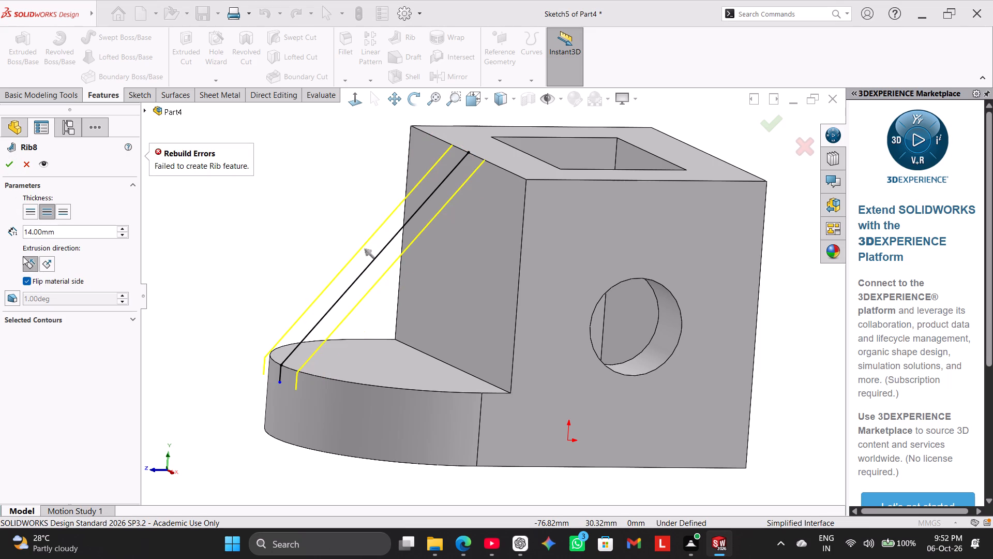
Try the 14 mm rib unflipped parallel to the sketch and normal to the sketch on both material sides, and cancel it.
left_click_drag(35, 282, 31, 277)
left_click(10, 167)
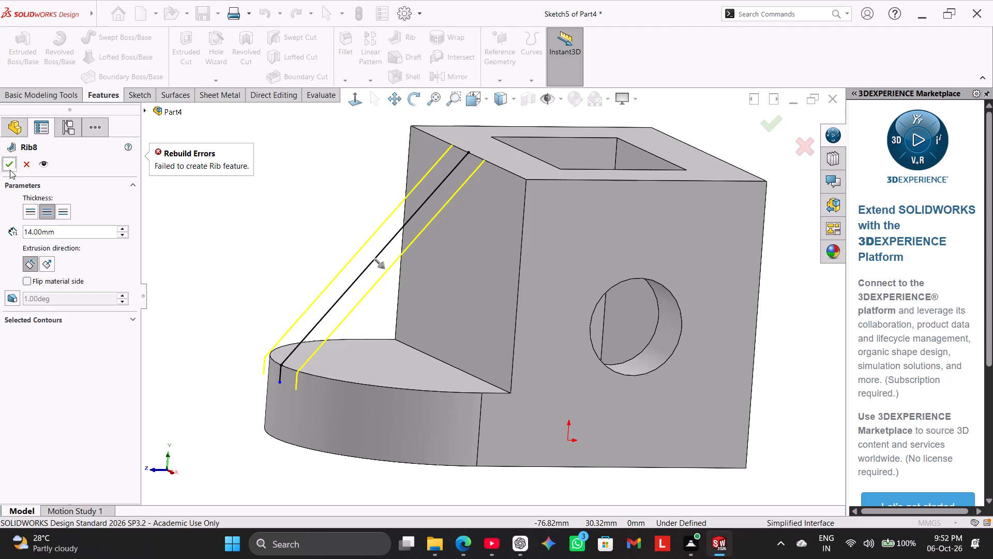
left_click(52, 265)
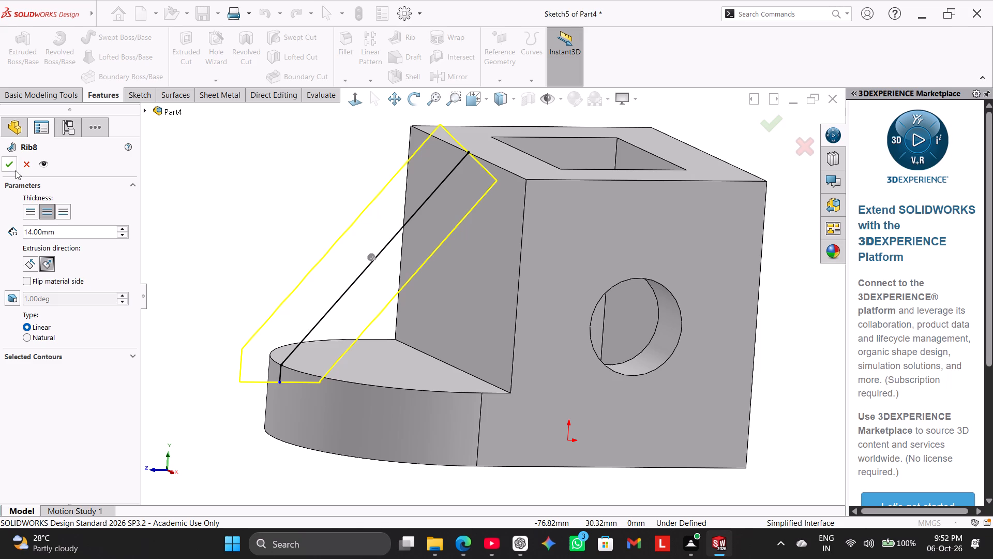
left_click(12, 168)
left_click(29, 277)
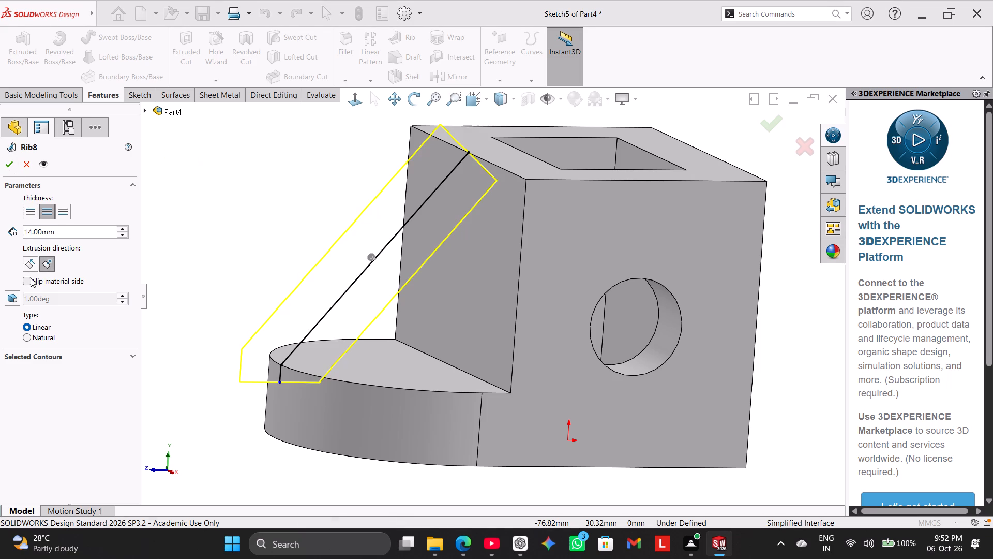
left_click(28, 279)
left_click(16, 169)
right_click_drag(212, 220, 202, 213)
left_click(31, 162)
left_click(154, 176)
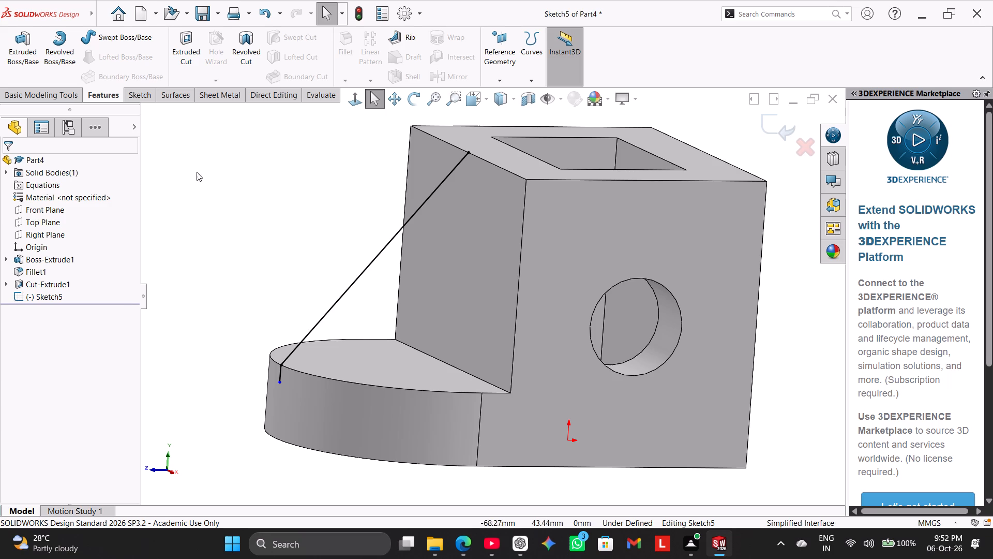
Sketch a short horizontal line along the block's top edge, starting inward from the upper end of the diagonal line.
left_click(355, 100)
left_click(137, 96)
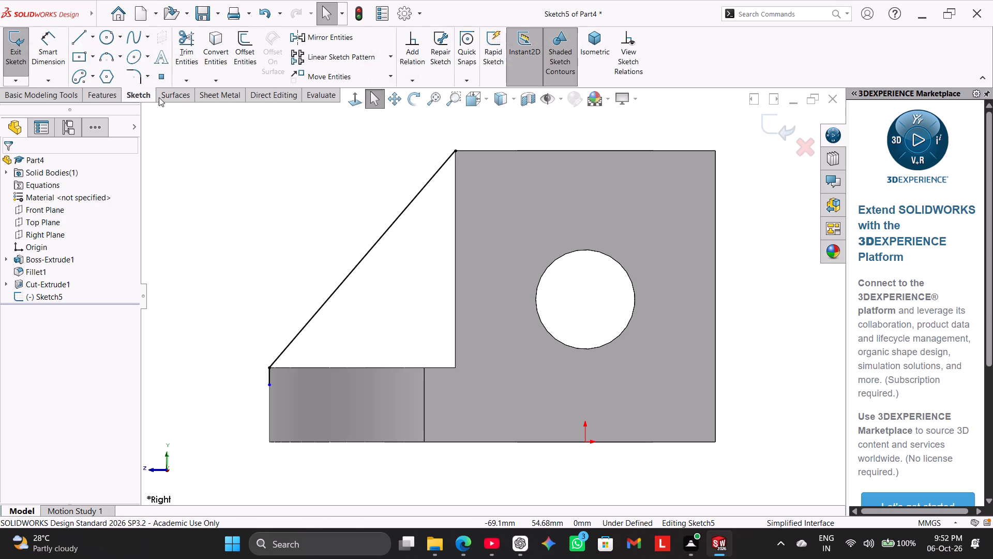
left_click(78, 41)
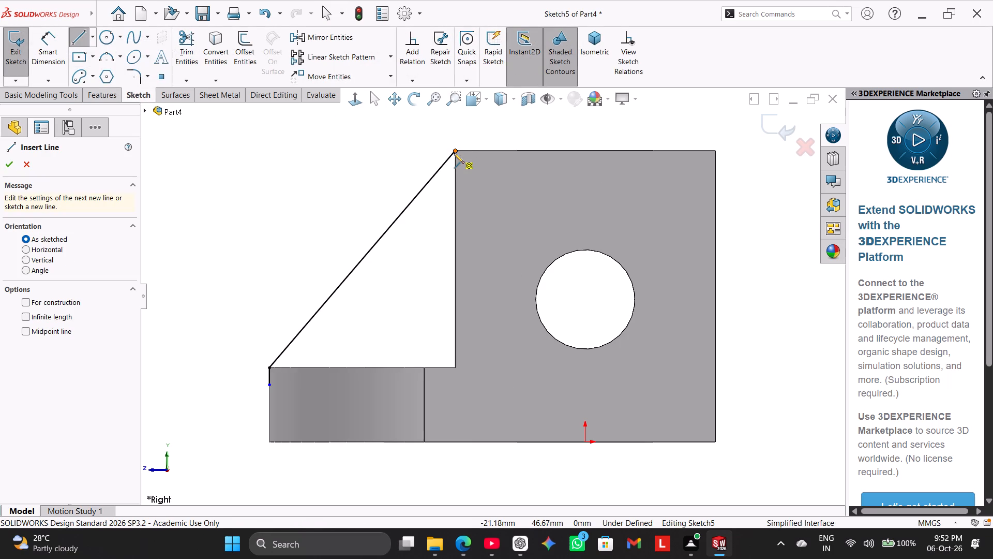
left_click(454, 153)
left_click(470, 150)
right_click(395, 143)
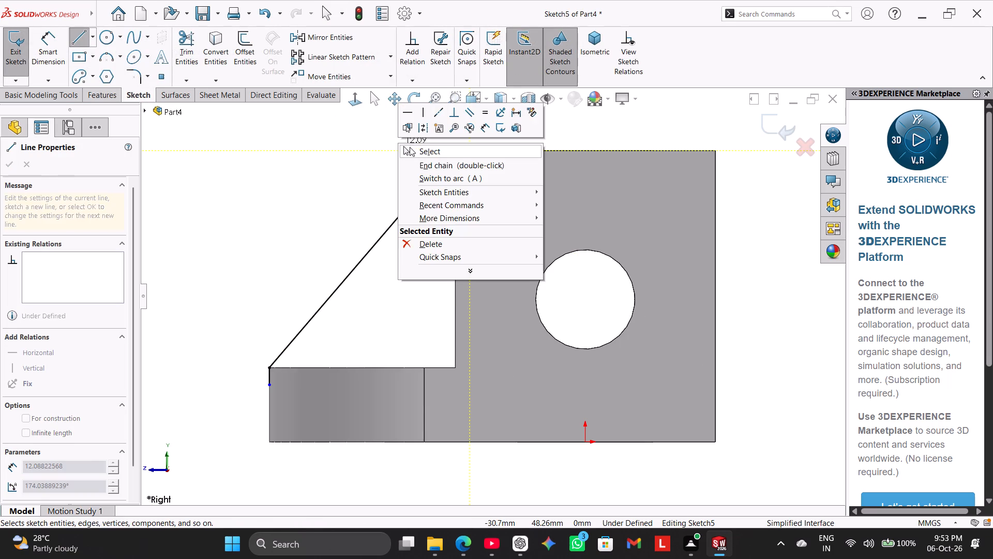
left_click(411, 148)
Try a 14 mm rib from the extended sketch profile, extruded parallel to the sketch with the material side unflipped.
left_click(99, 95)
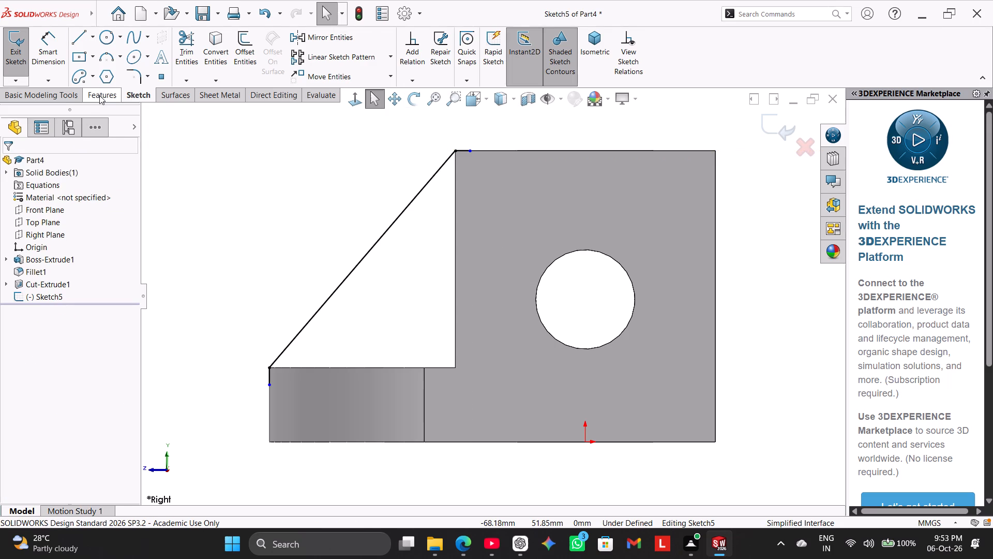
left_click(396, 39)
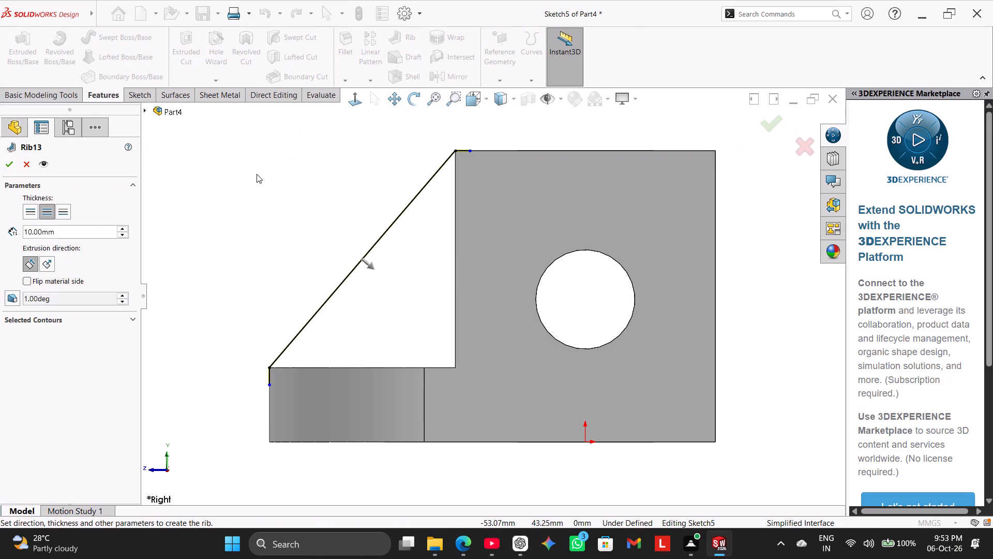
middle_click_drag(255, 184, 285, 216)
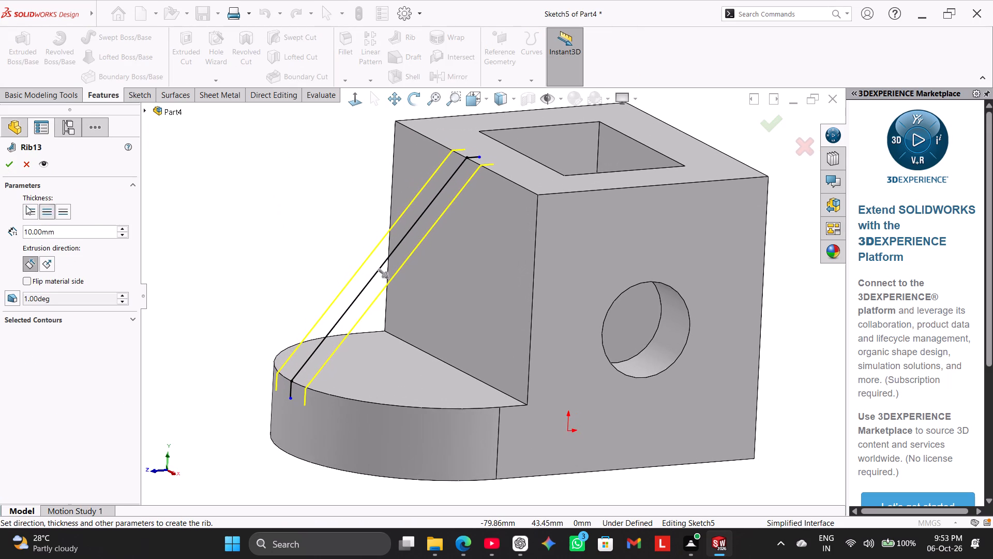
triple_click(59, 231)
type("14")
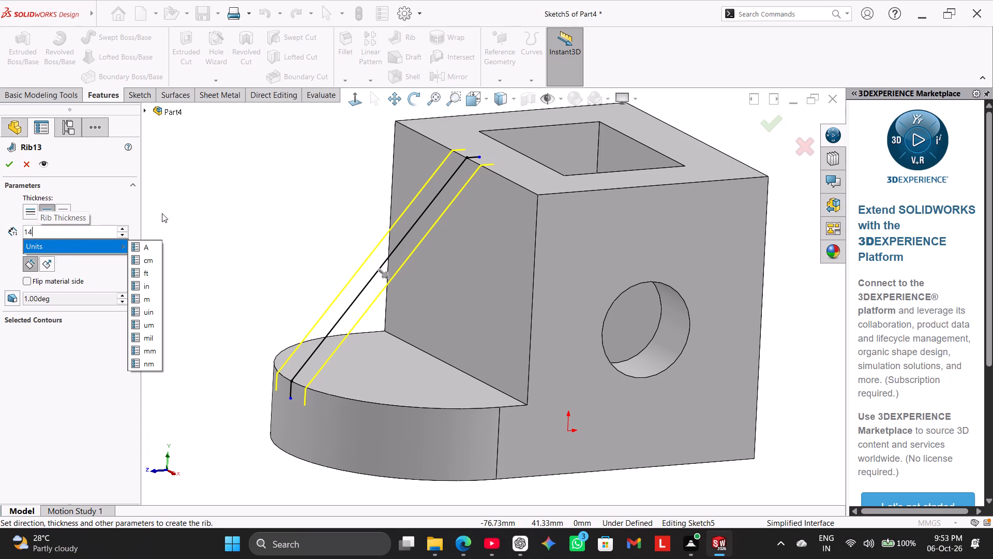
left_click_drag(192, 184, 184, 184)
left_click(11, 166)
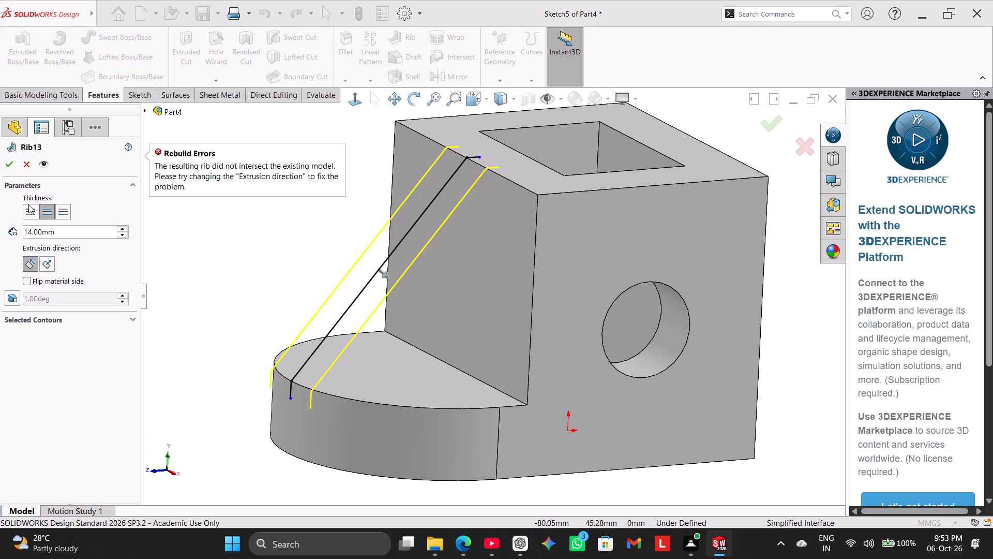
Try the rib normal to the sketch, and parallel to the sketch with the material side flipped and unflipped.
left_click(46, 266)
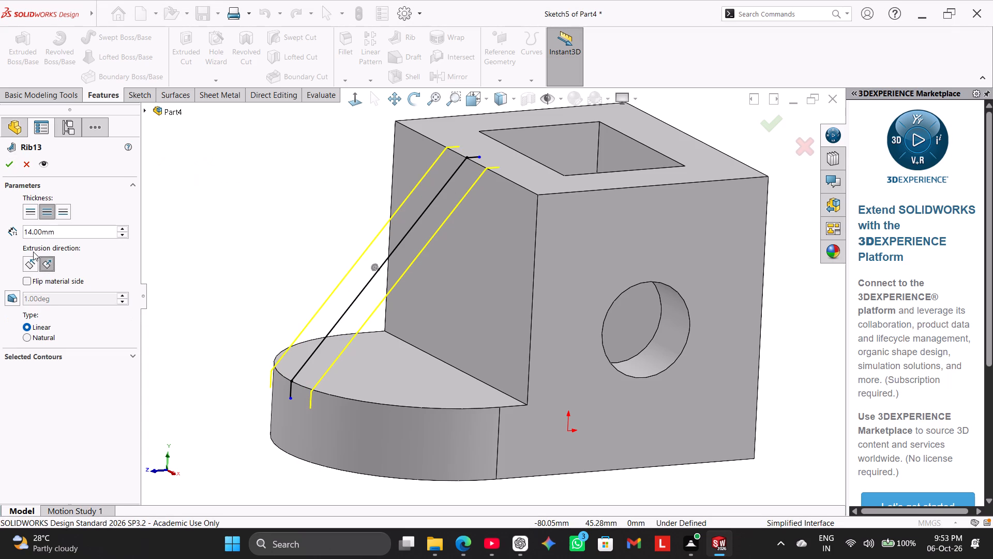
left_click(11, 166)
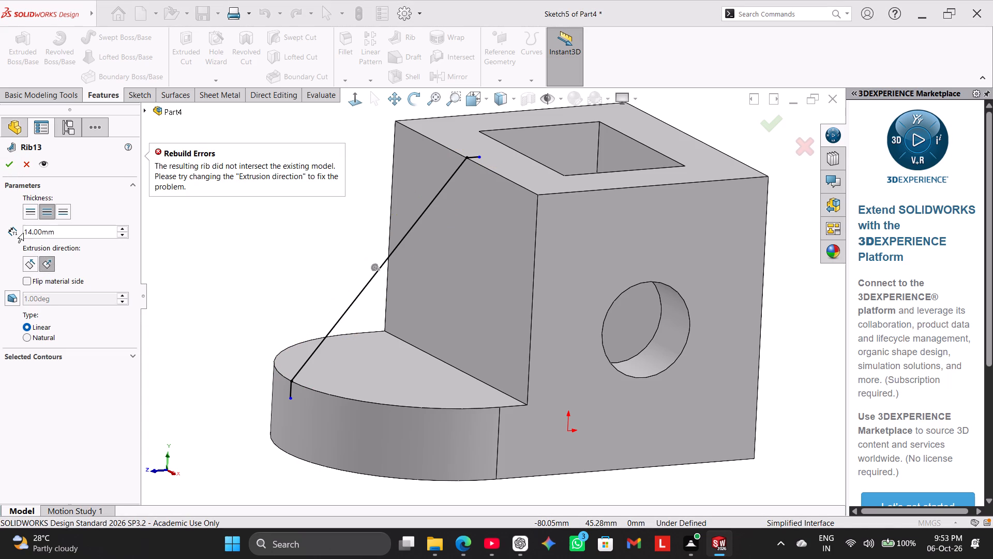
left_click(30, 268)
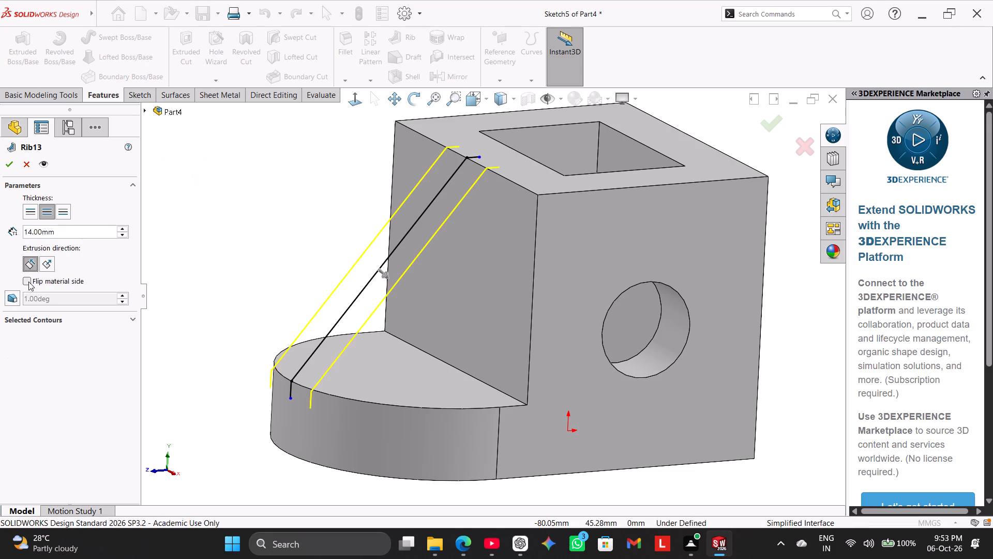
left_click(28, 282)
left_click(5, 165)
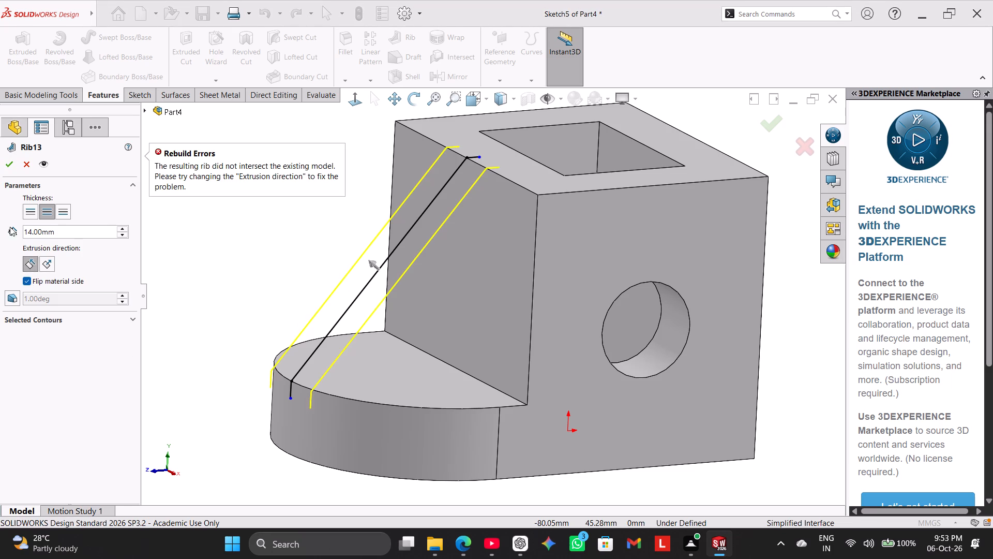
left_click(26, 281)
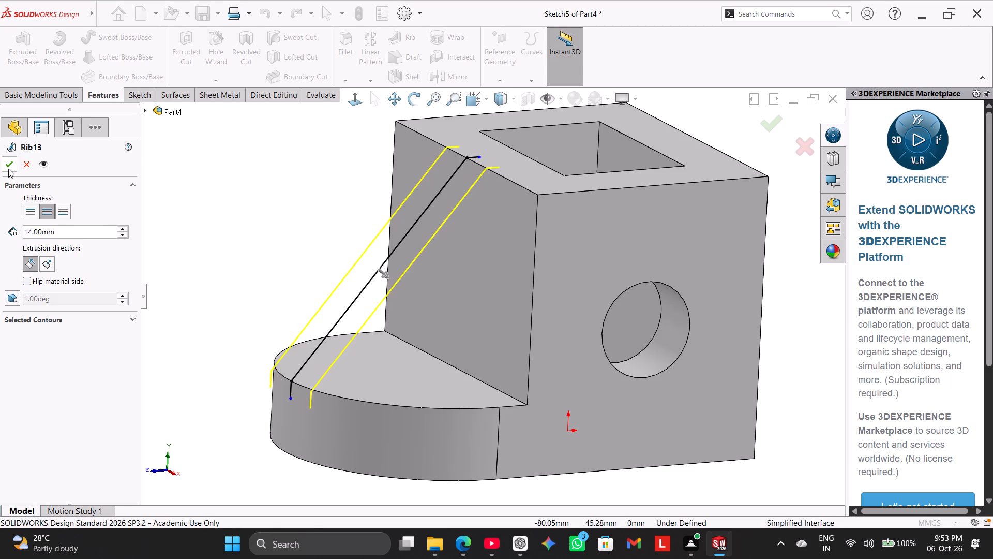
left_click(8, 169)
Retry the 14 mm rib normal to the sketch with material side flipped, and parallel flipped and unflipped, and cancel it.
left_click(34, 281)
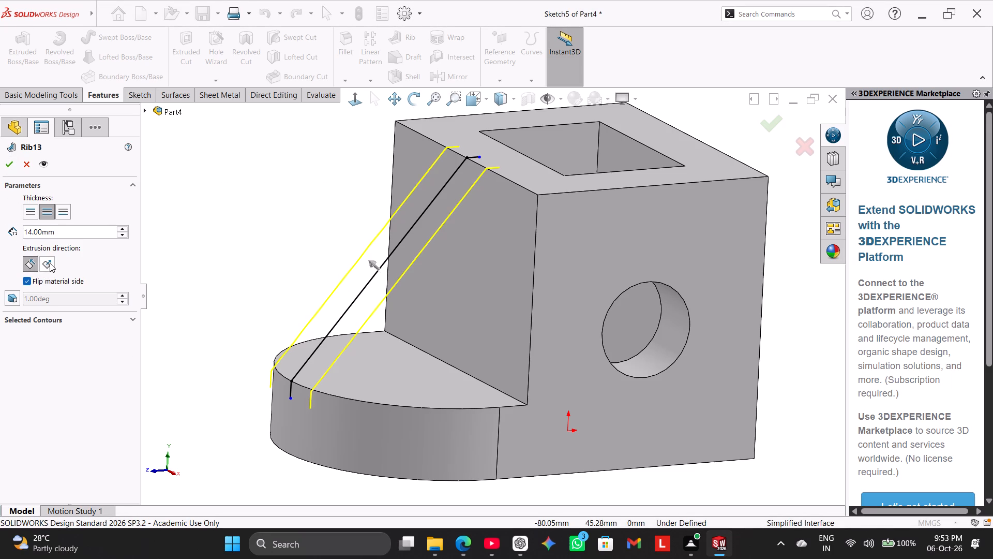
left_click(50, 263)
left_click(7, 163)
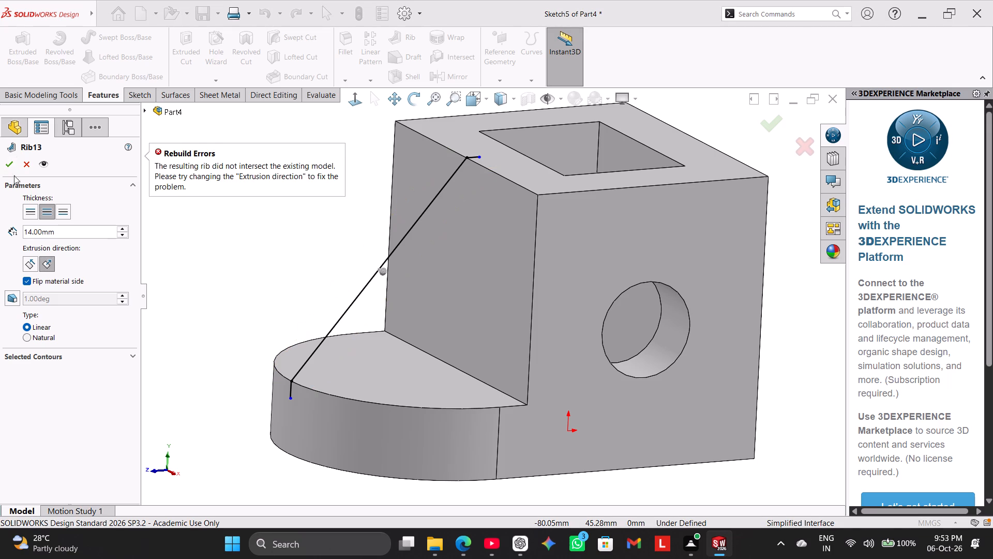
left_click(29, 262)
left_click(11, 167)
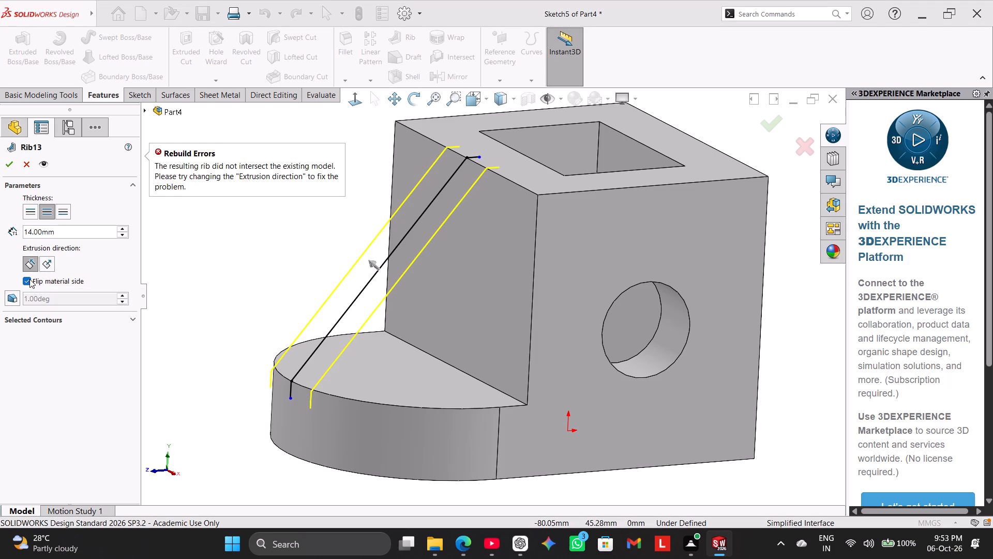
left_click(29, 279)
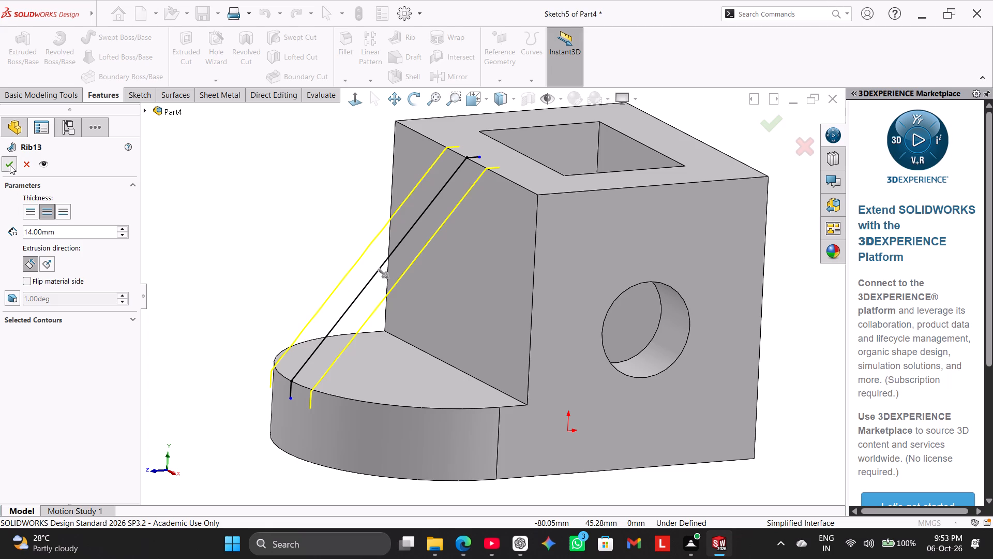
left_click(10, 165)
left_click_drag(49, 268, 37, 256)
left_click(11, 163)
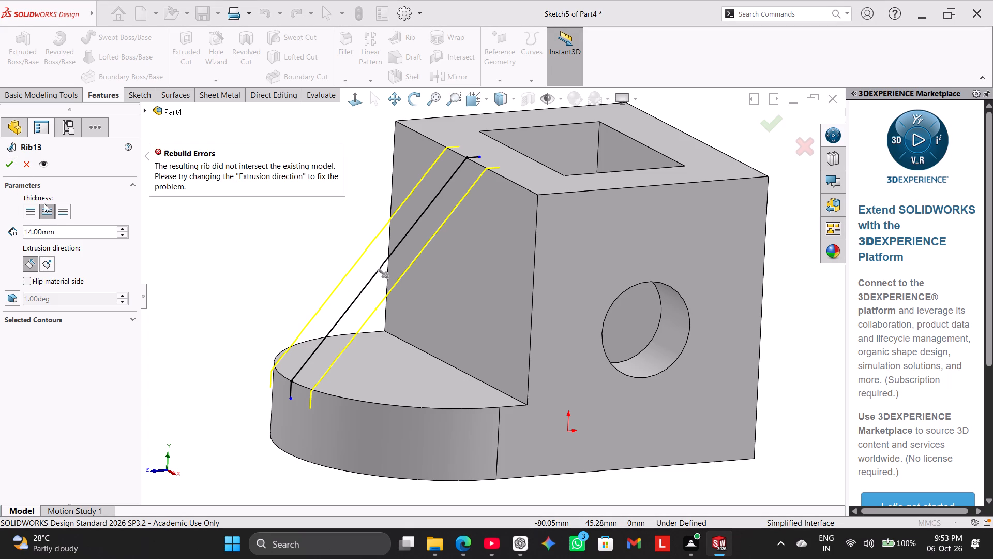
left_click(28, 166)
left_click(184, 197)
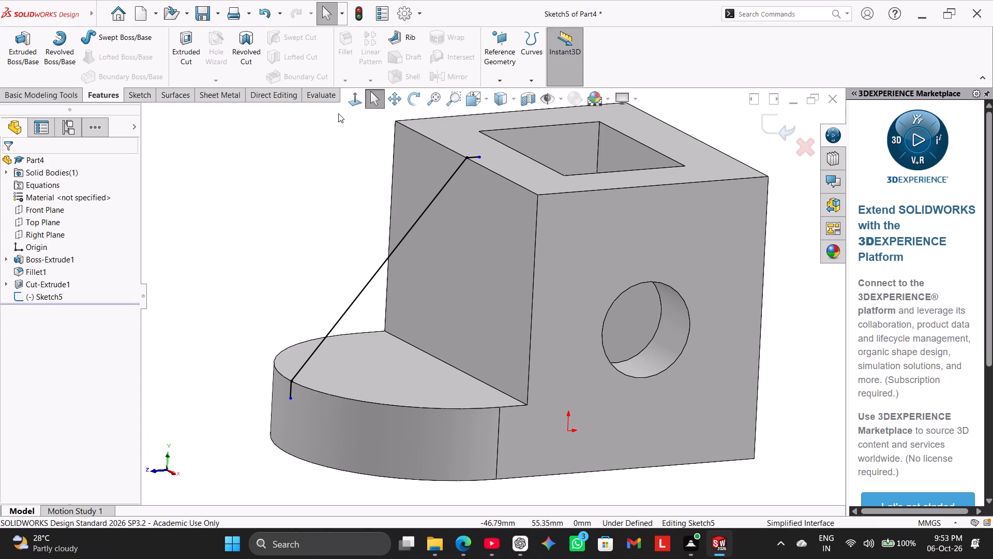
Delete the short horizontal line along the block's top edge in the rib sketch, viewed normal to the sketch.
left_click_drag(352, 104, 346, 108)
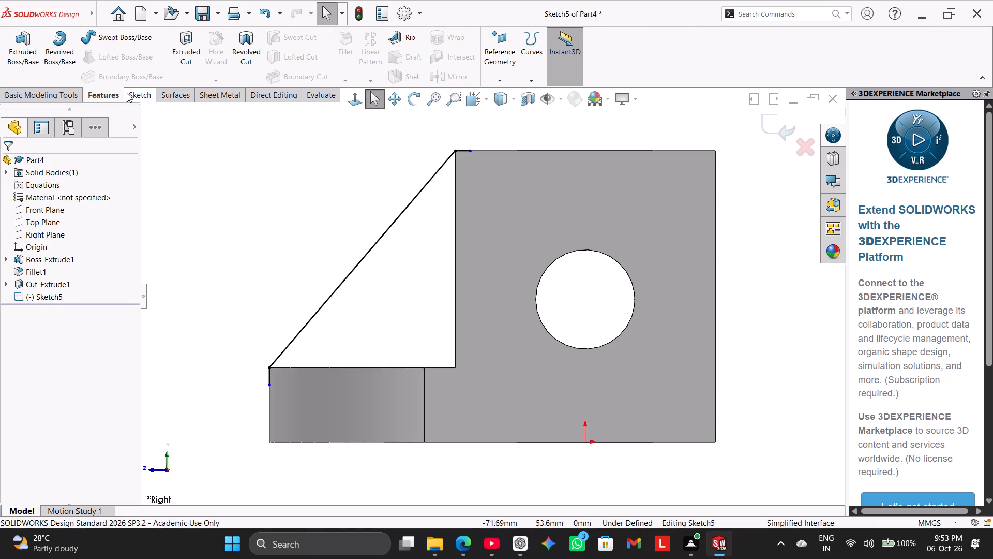
left_click(132, 96)
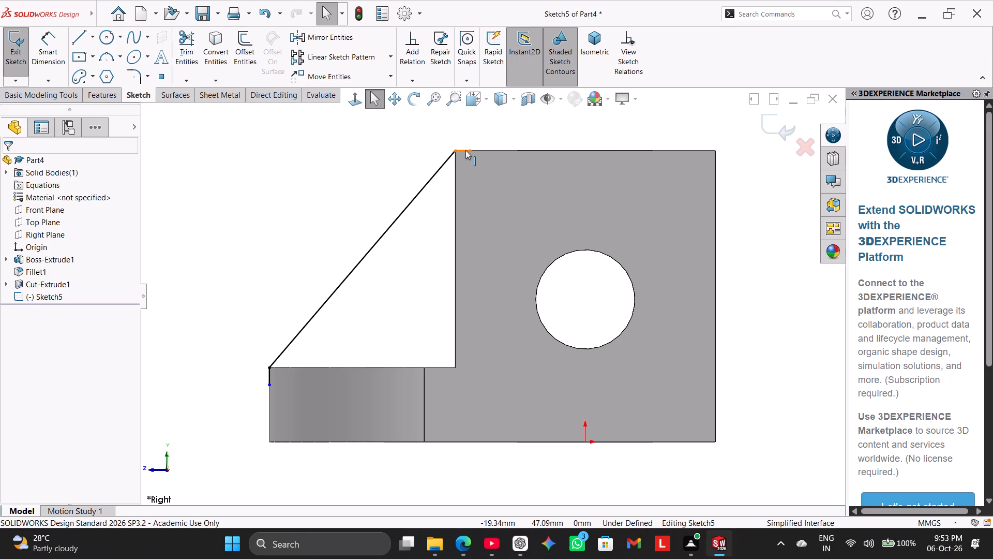
right_click(465, 150)
left_click(504, 326)
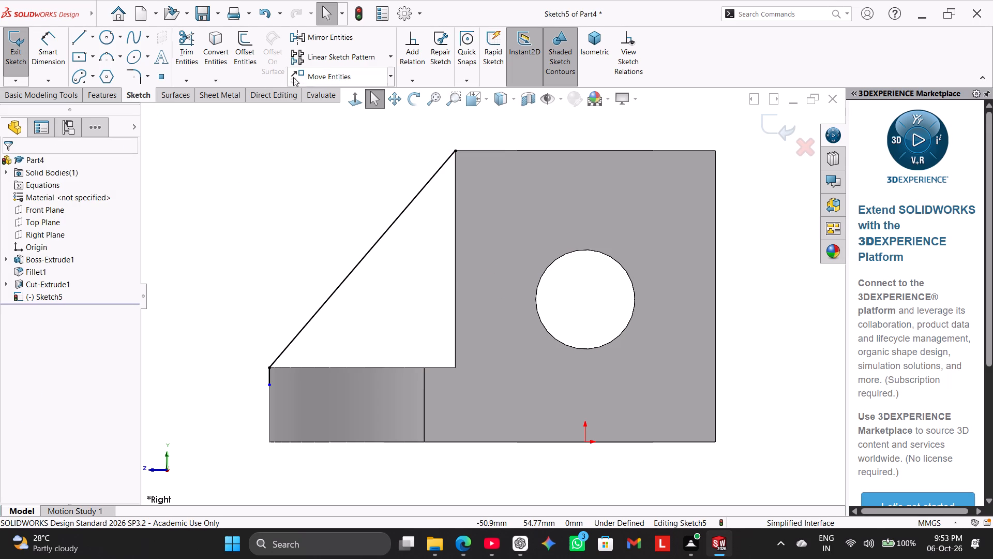
Sketch a vertical line about 2.3 mm long down the block's upright face from the upper end of the diagonal line.
left_click_drag(79, 38, 95, 38)
scroll(467, 142, "down", 4)
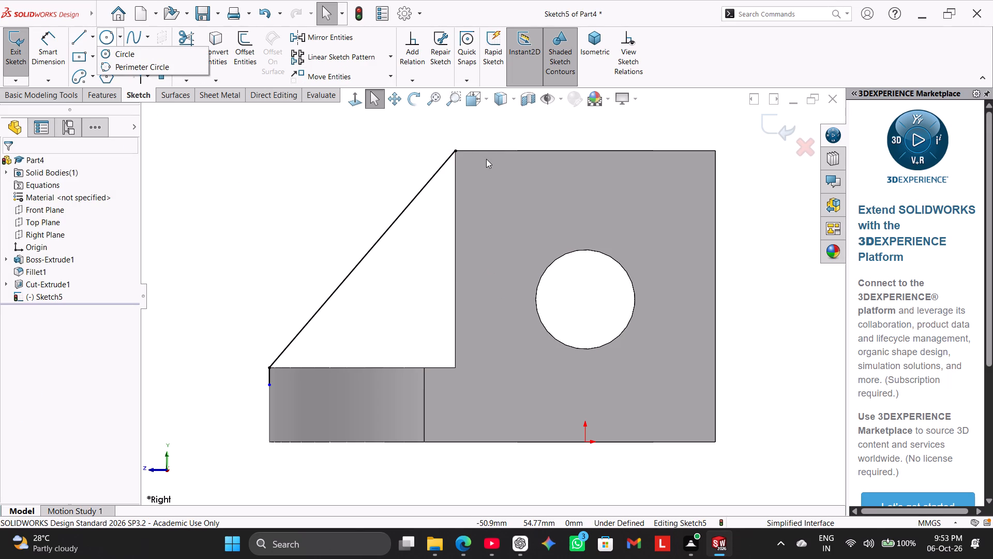
scroll(414, 160, "up", 1)
left_click(308, 173)
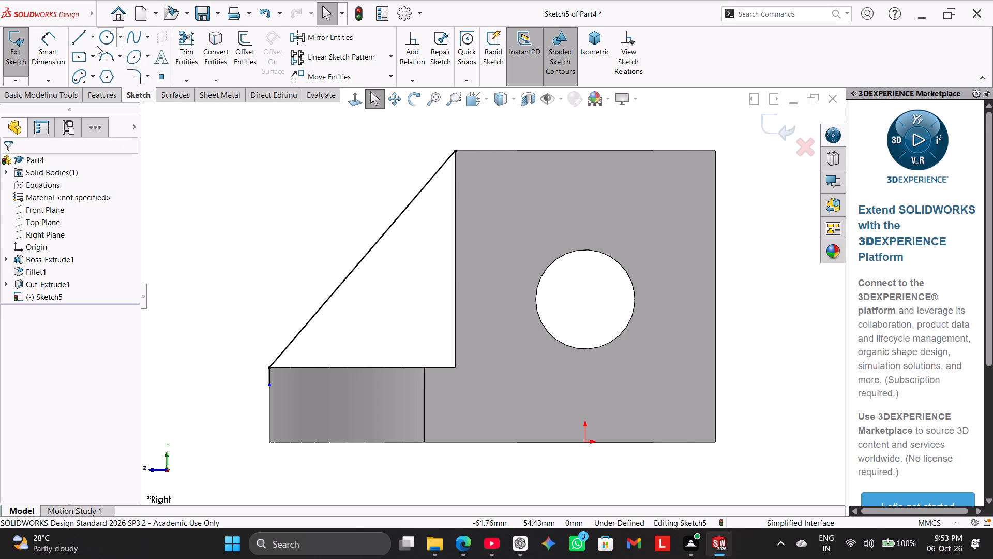
left_click_drag(82, 36, 91, 36)
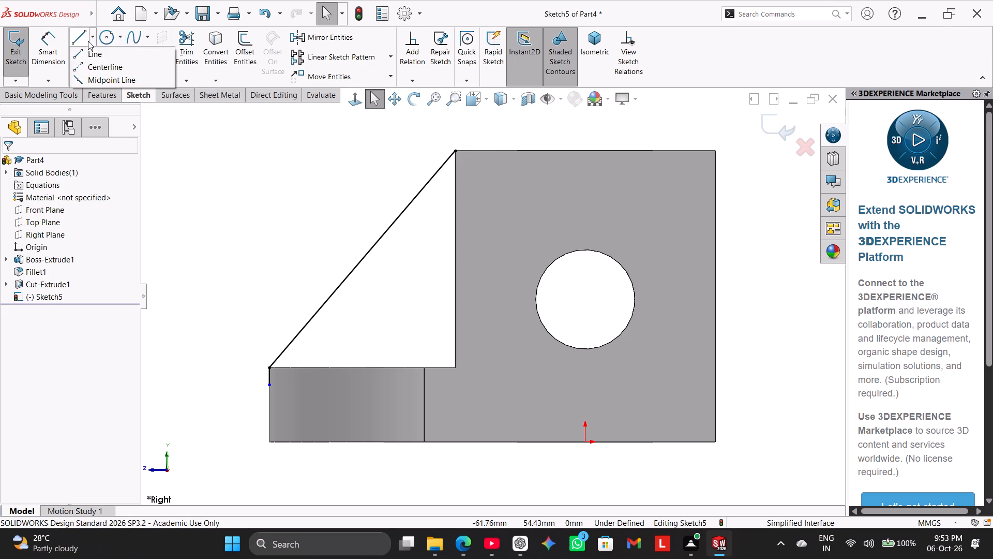
left_click(86, 36)
scroll(435, 171, "down", 2)
scroll(477, 160, "down", 2)
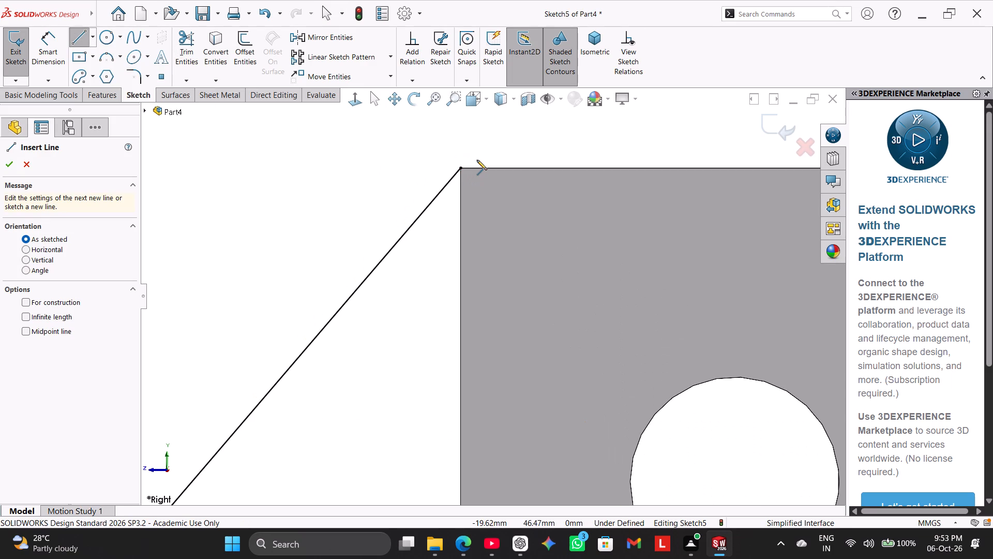
left_click(463, 168)
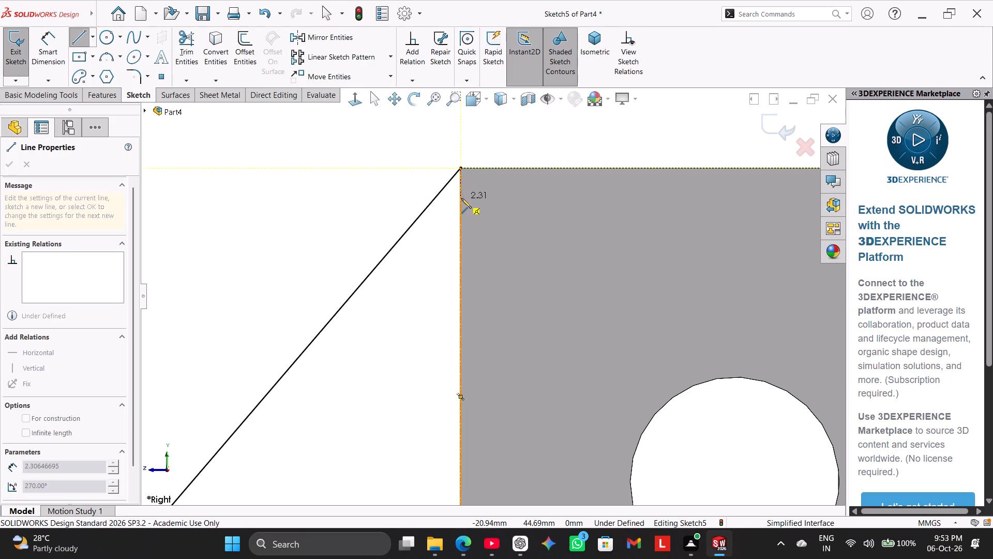
left_click(461, 198)
right_click(409, 179)
left_click(438, 187)
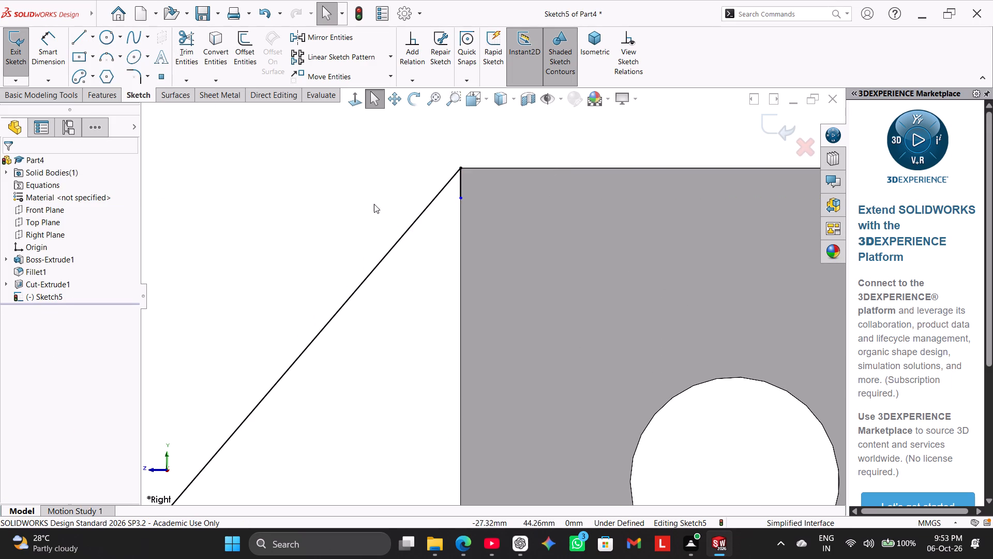
Delete the short vertical line below the lower end of the diagonal line at the rounded base end.
scroll(344, 217, "up", 5)
scroll(364, 289, "down", 5)
scroll(378, 395, "up", 3)
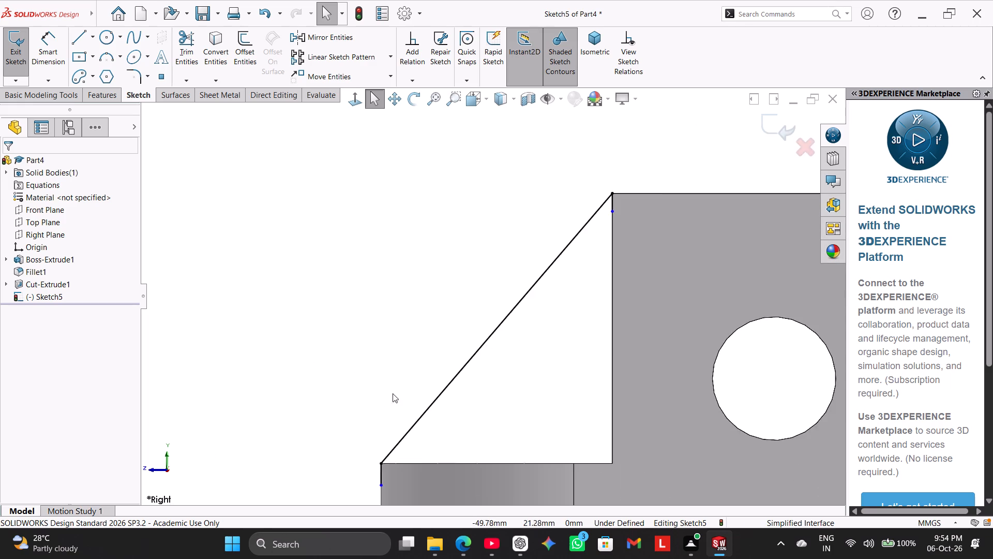
scroll(399, 401, "down", 3)
scroll(403, 413, "up", 5)
scroll(441, 391, "down", 3)
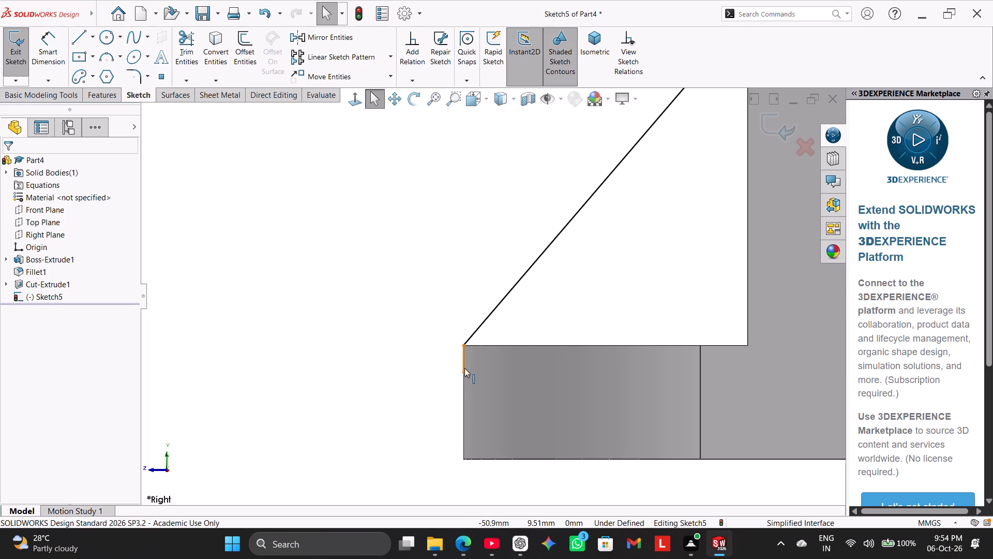
right_click(464, 367)
left_click(536, 506)
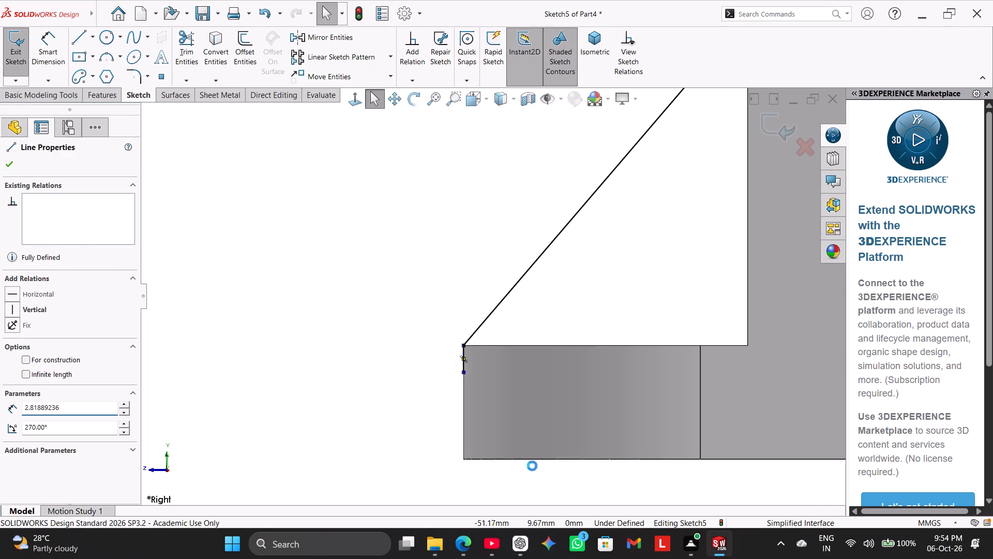
Sketch a horizontal line about 4 mm long inward along the base's top edge from the lower end of the diagonal line.
scroll(309, 201, "down", 2)
left_click(78, 40)
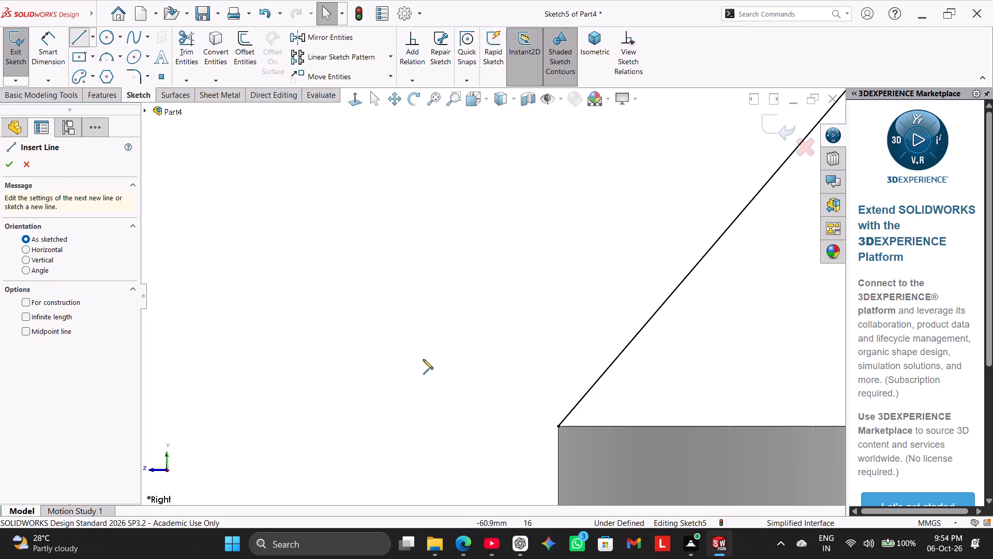
scroll(440, 369, "up", 2)
scroll(529, 401, "down", 2)
left_click_drag(539, 370, 545, 372)
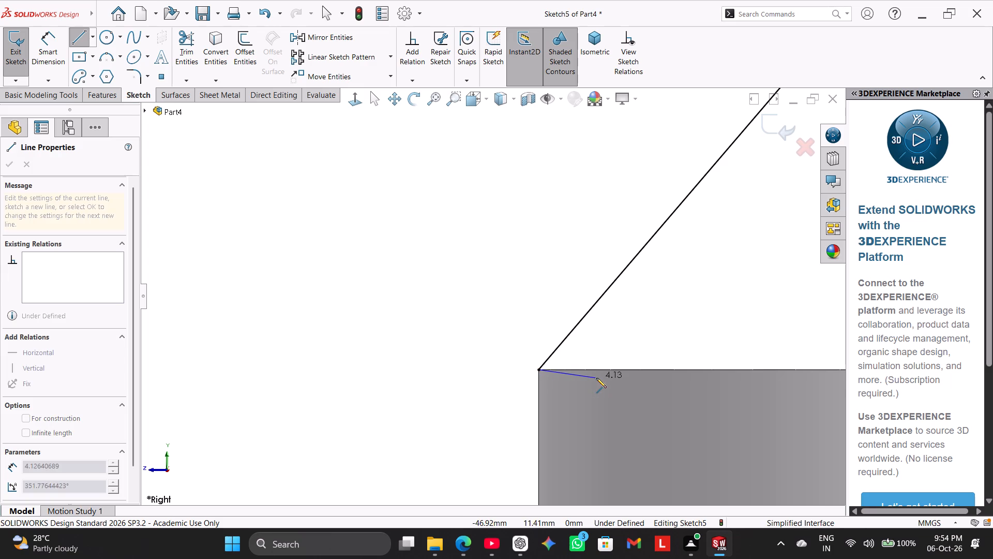
left_click(598, 371)
right_click_drag(454, 300, 459, 301)
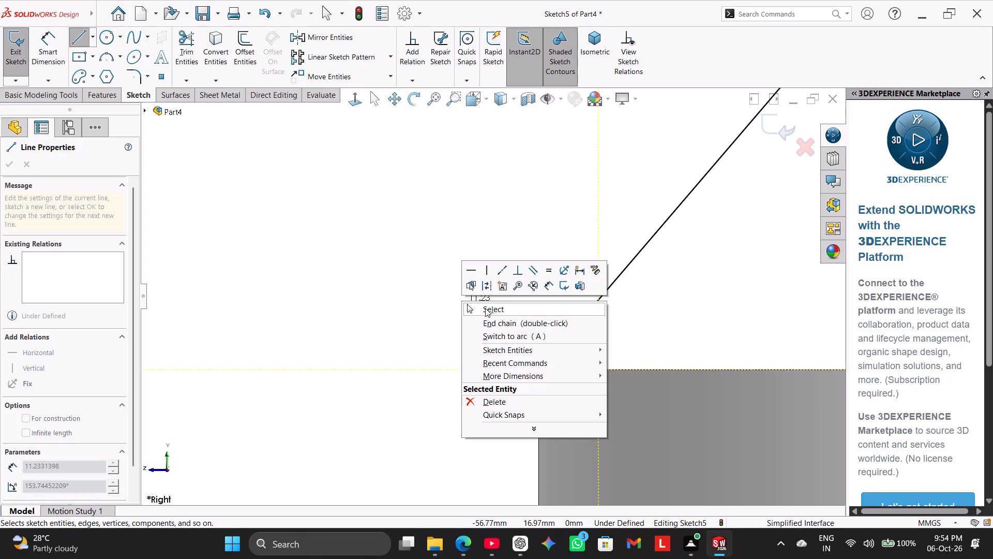
left_click(485, 308)
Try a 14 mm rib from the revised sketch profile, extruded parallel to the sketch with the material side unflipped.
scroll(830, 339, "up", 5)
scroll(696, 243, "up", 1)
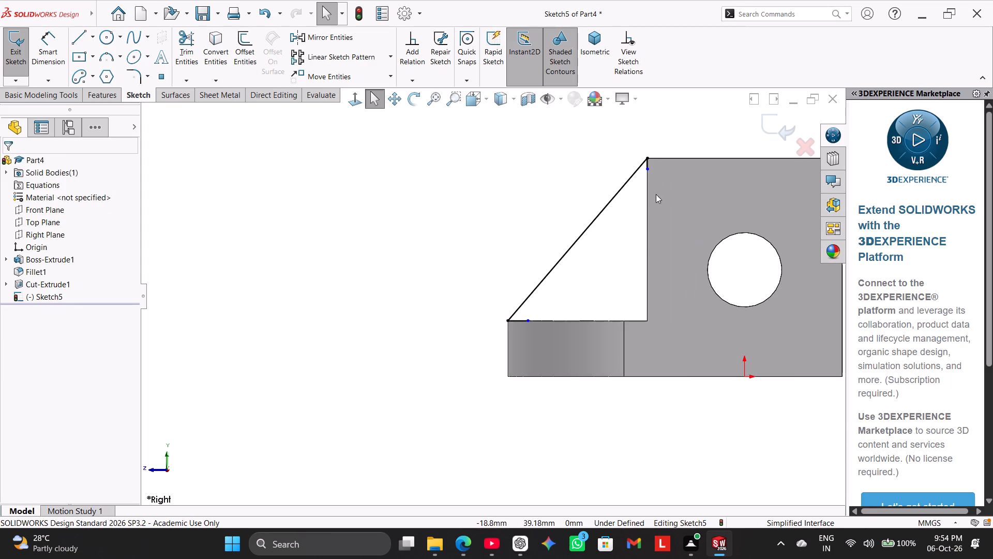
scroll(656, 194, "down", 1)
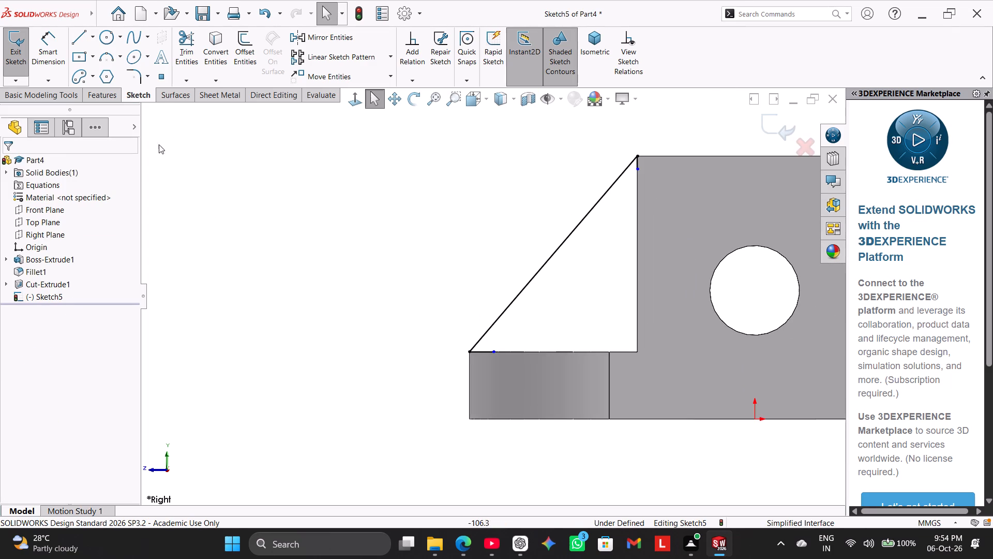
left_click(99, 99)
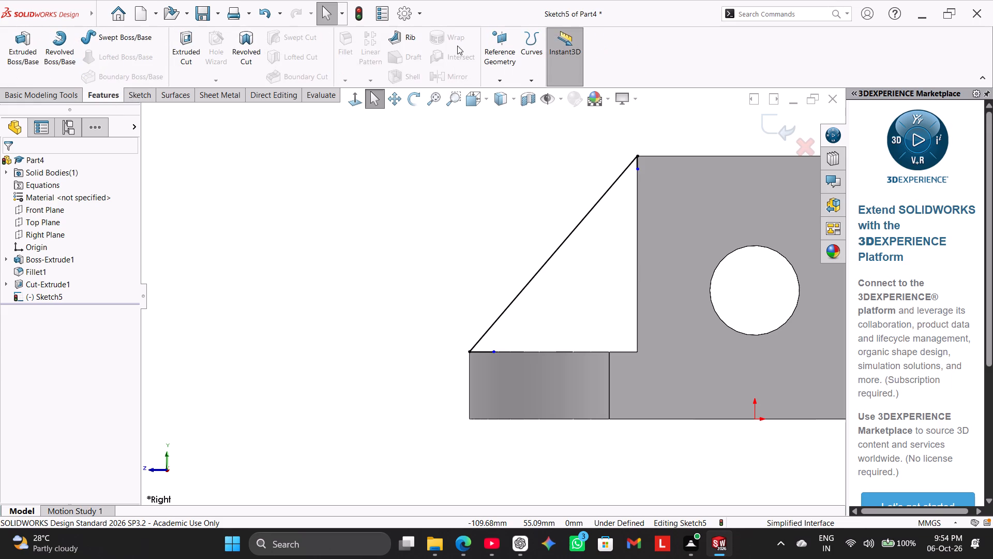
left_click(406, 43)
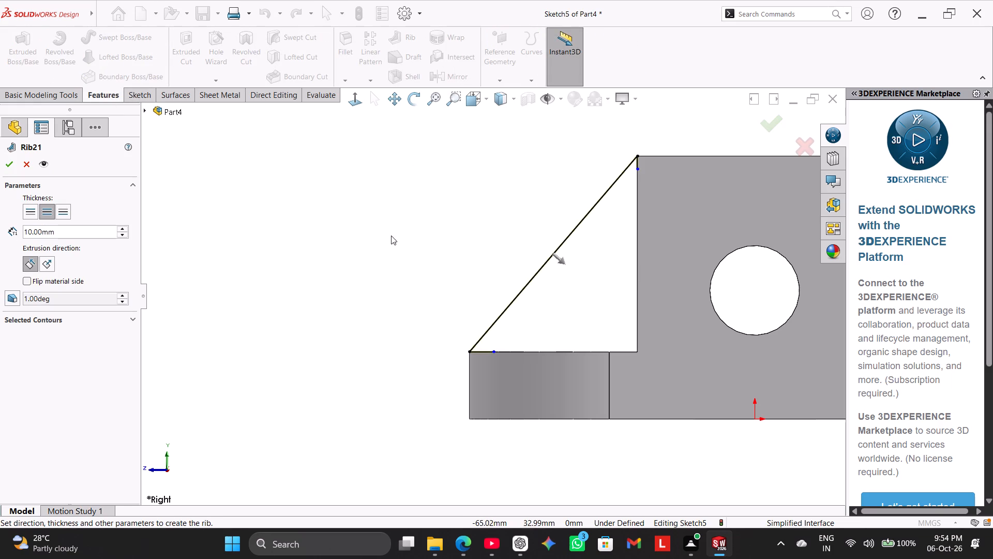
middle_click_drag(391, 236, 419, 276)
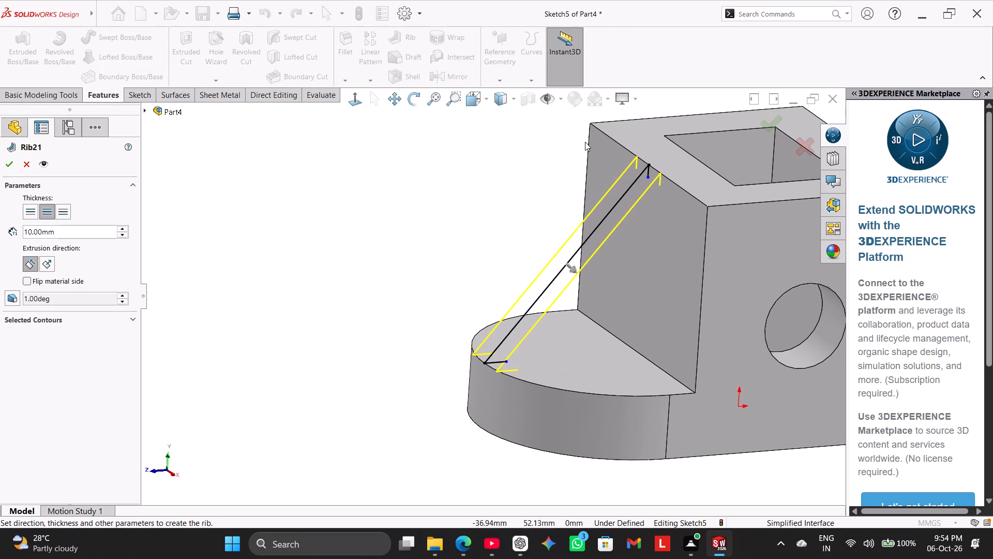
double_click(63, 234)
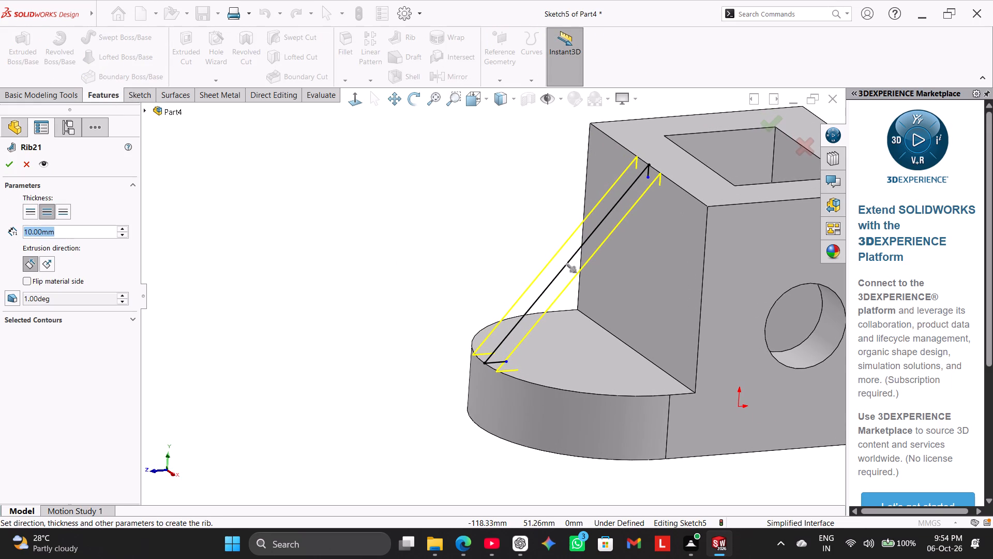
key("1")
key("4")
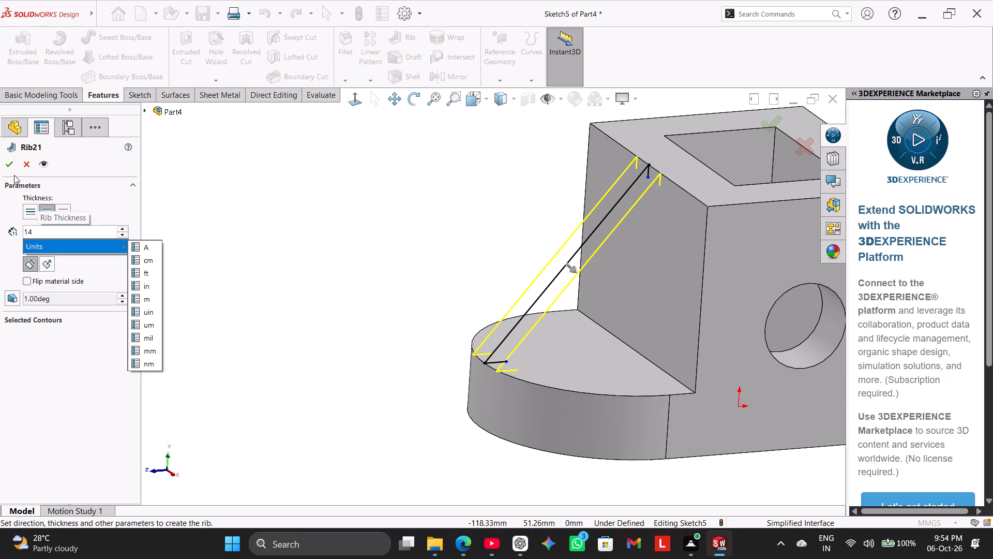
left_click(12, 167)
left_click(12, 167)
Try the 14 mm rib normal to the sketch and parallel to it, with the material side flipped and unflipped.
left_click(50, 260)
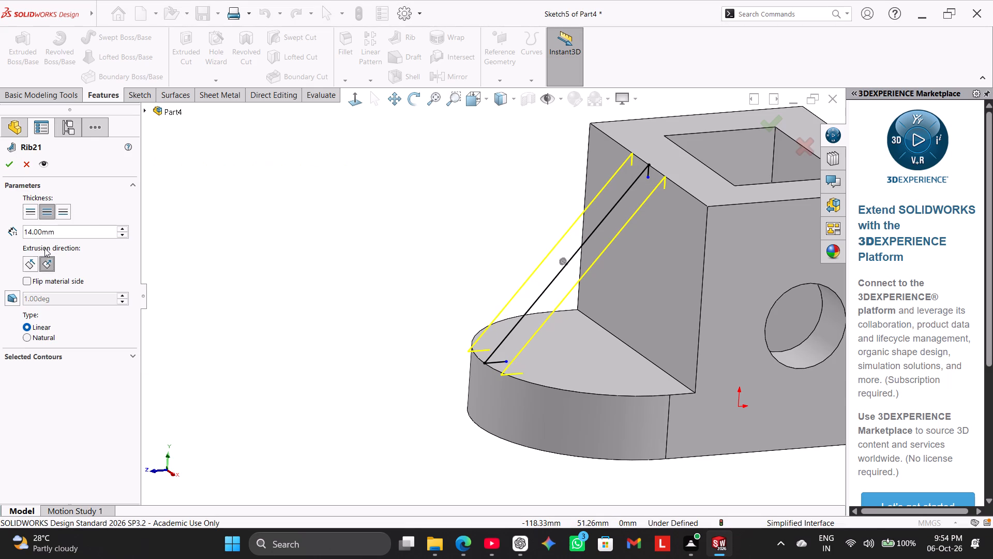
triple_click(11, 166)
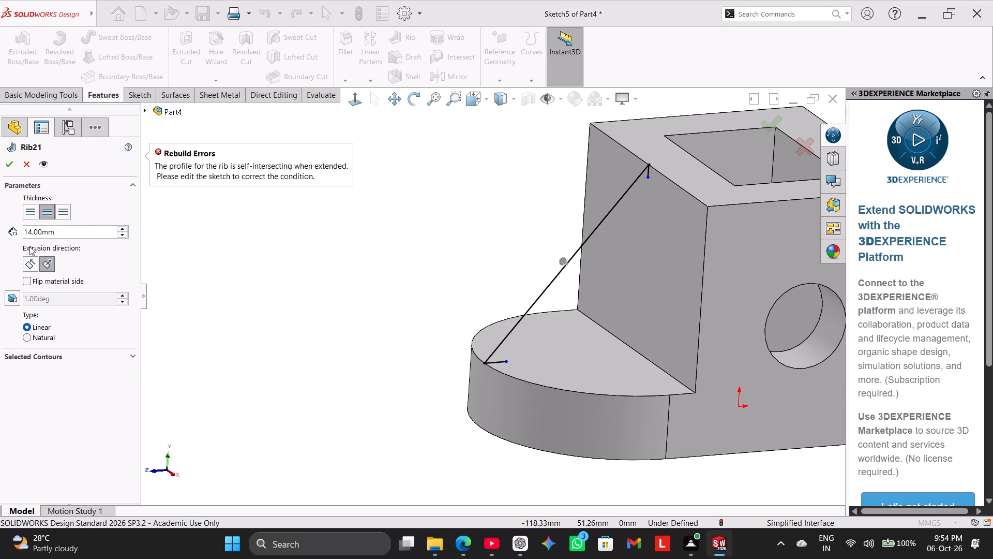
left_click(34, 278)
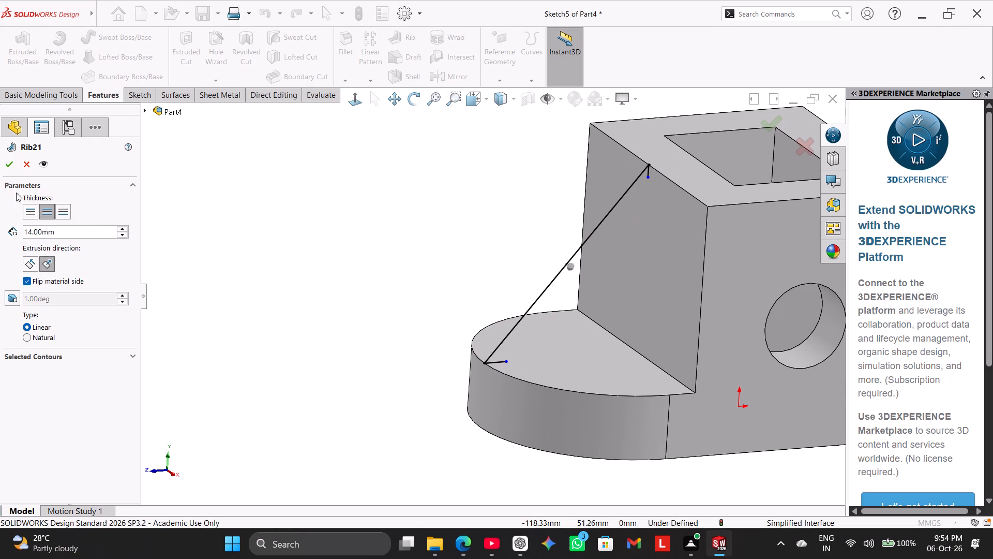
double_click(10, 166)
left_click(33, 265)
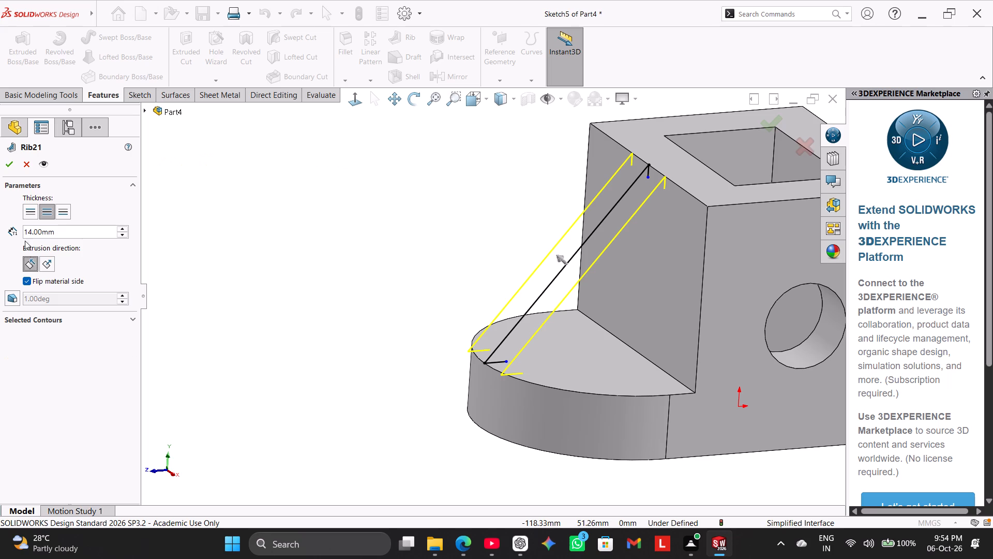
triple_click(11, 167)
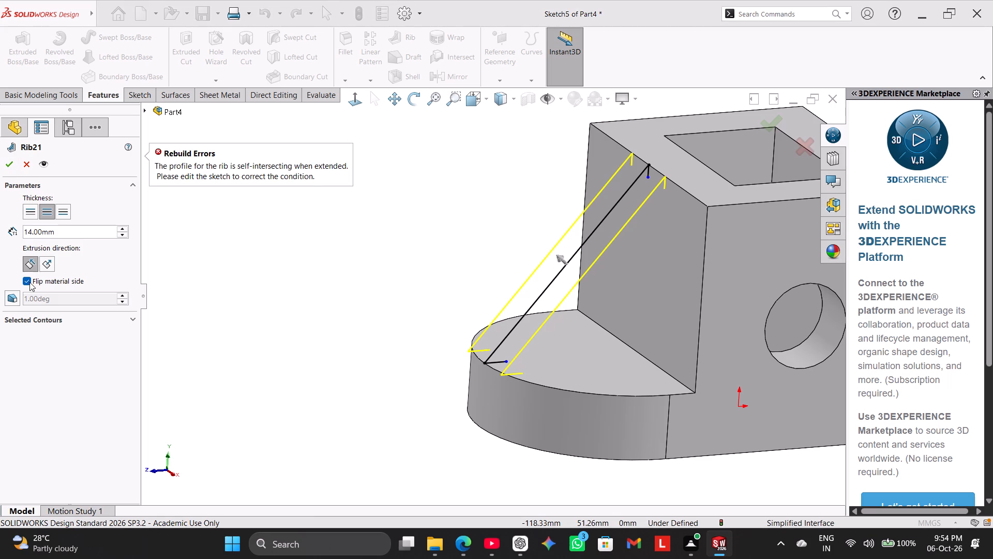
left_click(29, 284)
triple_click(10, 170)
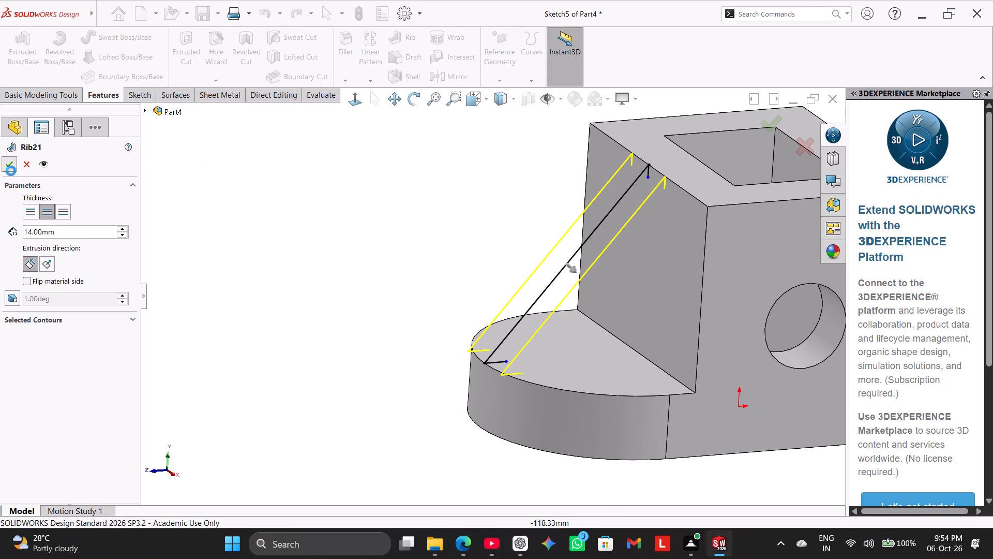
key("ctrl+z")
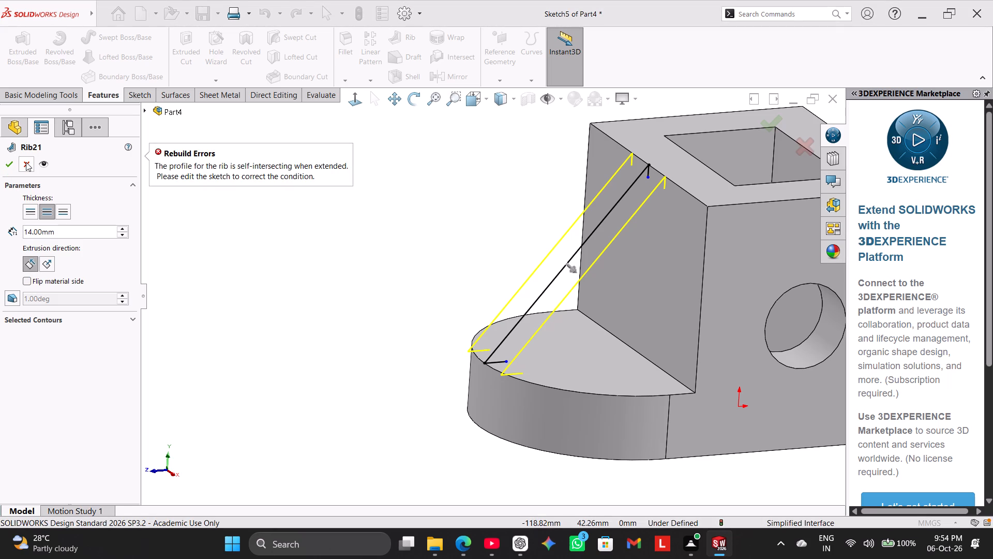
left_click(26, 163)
Delete the short vertical sketch line on the upright face at the upper end of the diagonal line.
left_click(342, 105)
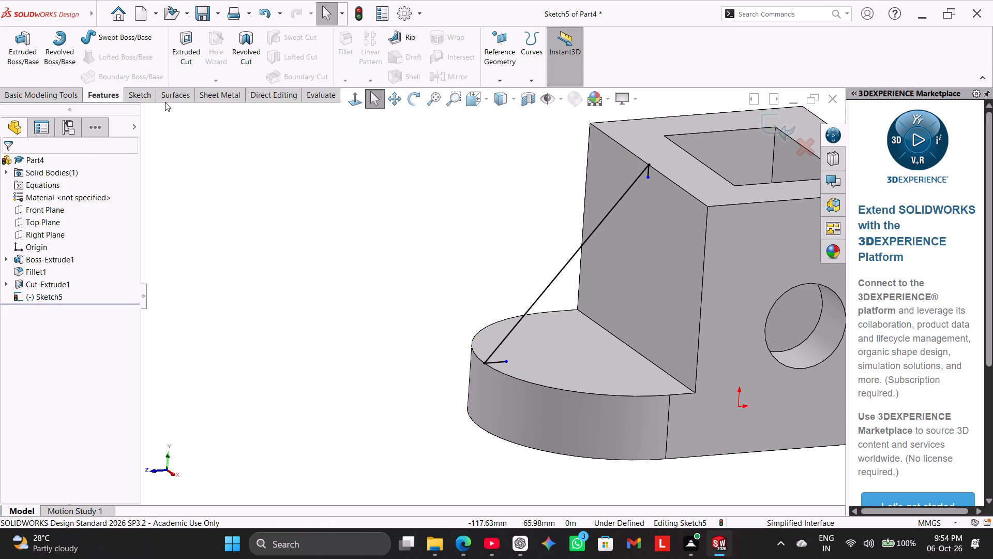
left_click(155, 97)
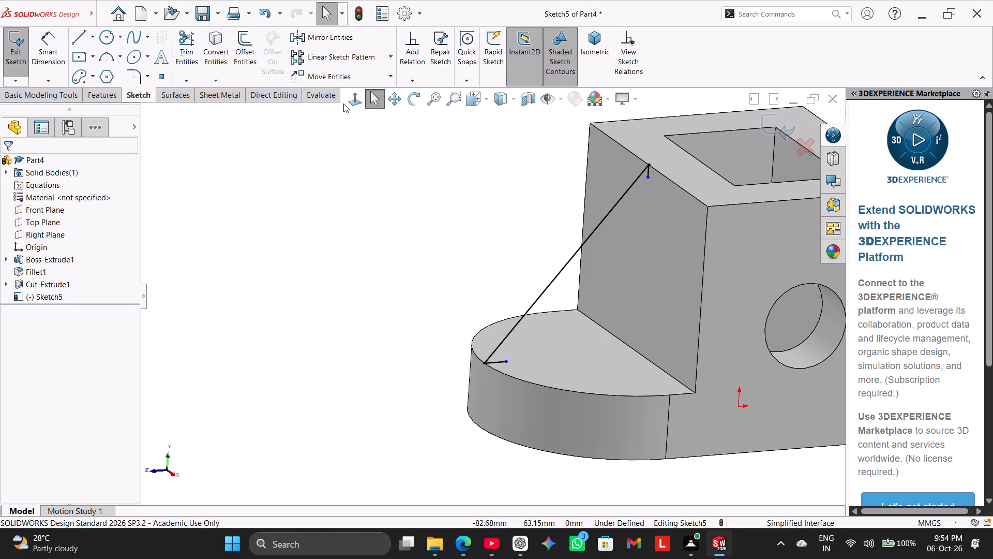
left_click(354, 99)
left_click(268, 180)
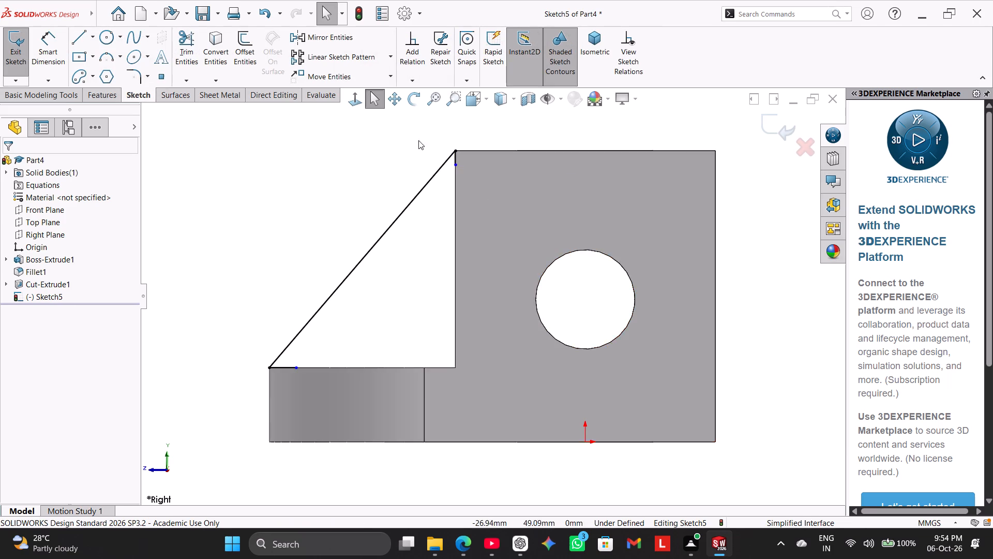
scroll(418, 140, "down", 3)
right_click(471, 184)
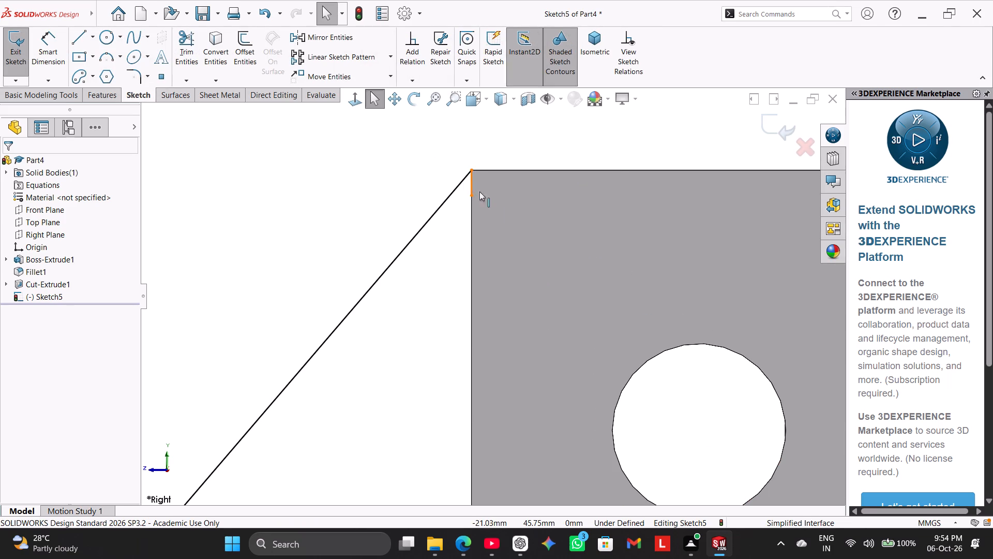
left_click(526, 360)
Delete the short horizontal sketch line along the base's top edge at the lower end of the diagonal line.
scroll(422, 323, "up", 3)
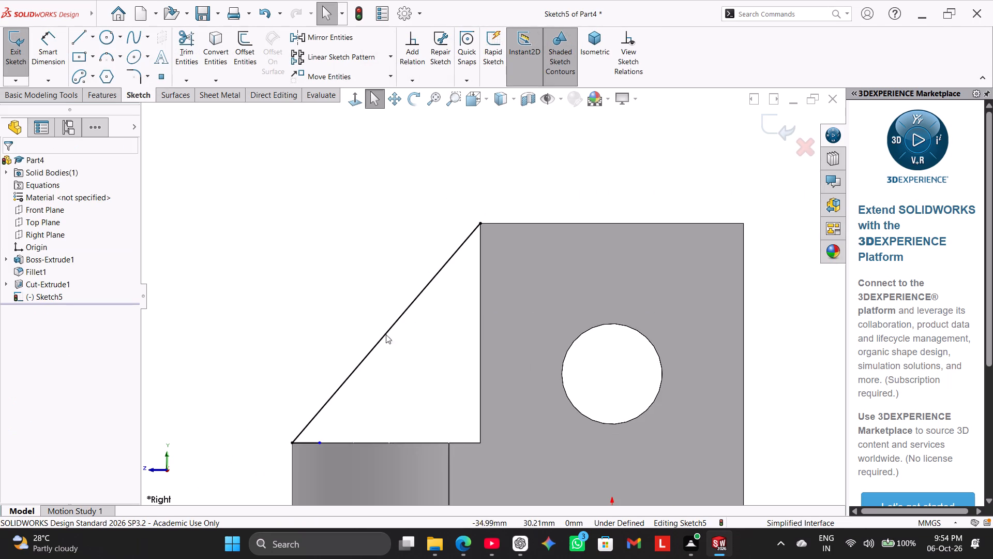
scroll(337, 385, "down", 1)
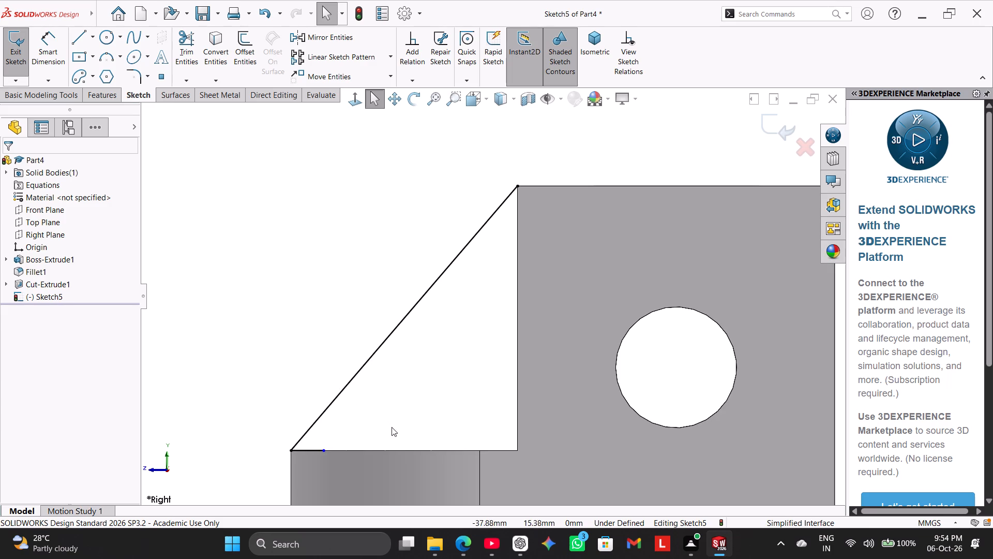
scroll(392, 437, "down", 3)
right_click(285, 432)
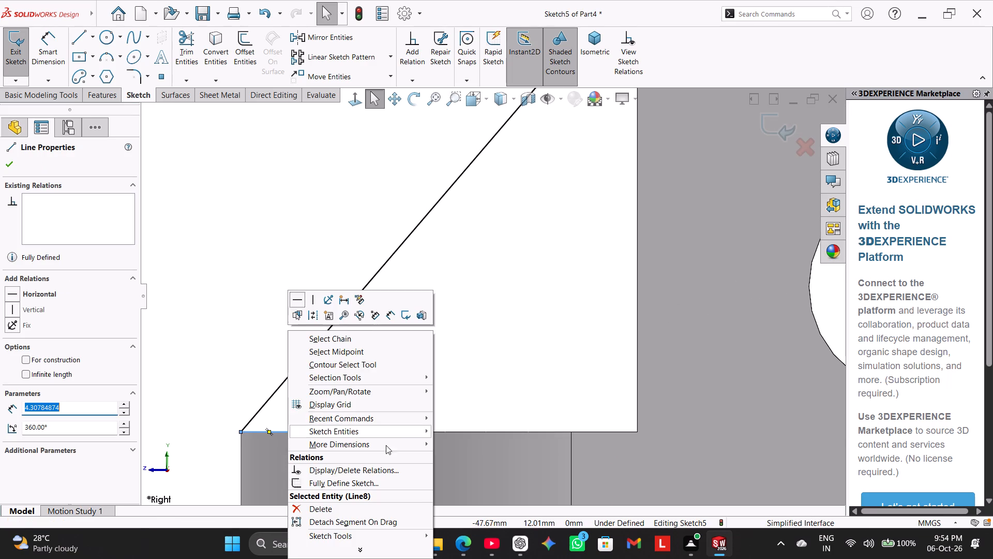
left_click(369, 505)
left_click(338, 508)
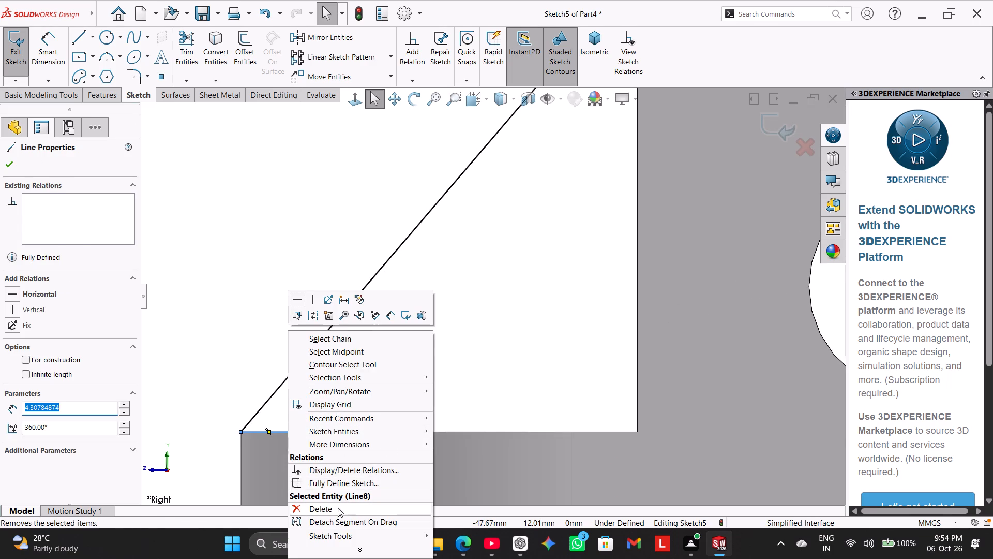
left_click(240, 370)
Sketch a short horizontal line outward past the rounded base end from the lower end of the diagonal line.
middle_click_drag(293, 404, 337, 418)
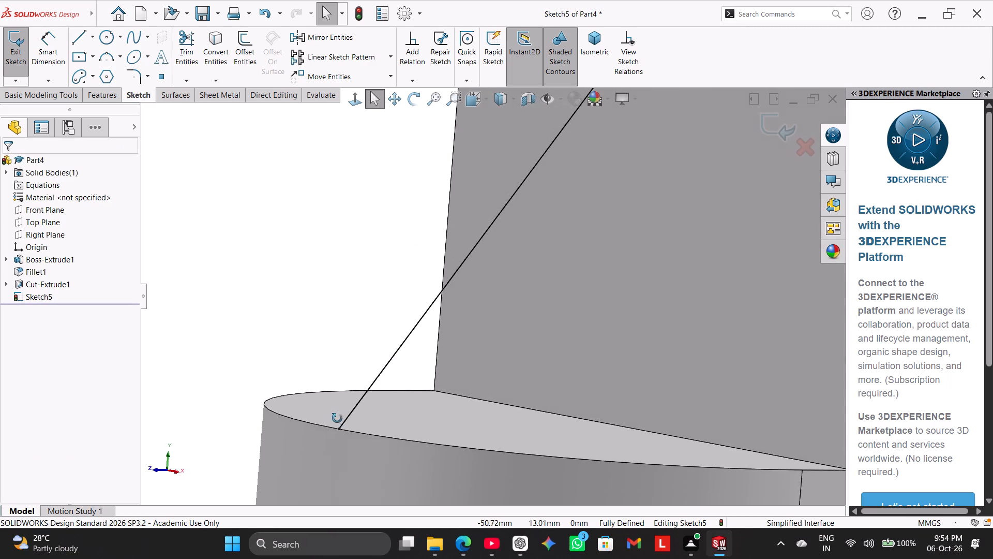
middle_click_drag(337, 418, 301, 431)
scroll(334, 372, "up", 4)
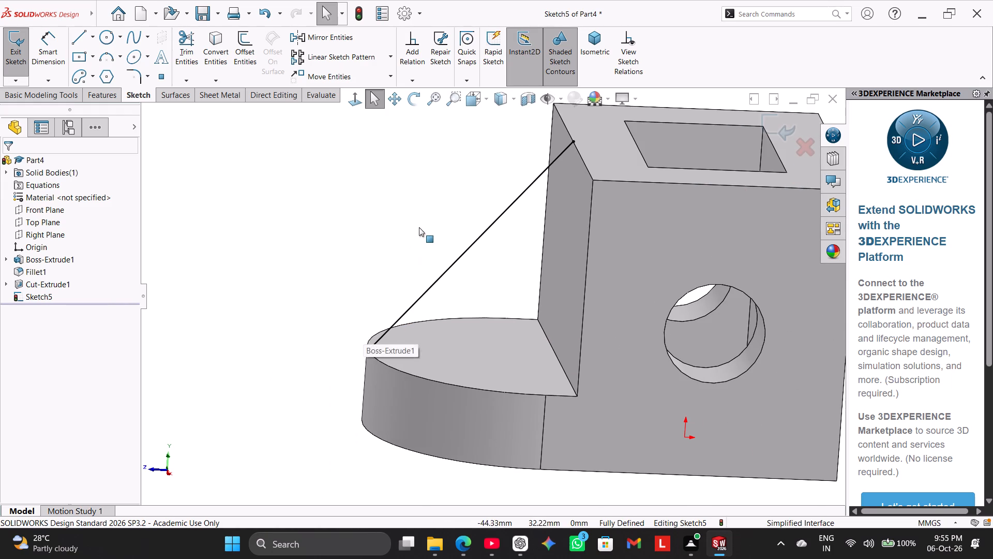
left_click(329, 244)
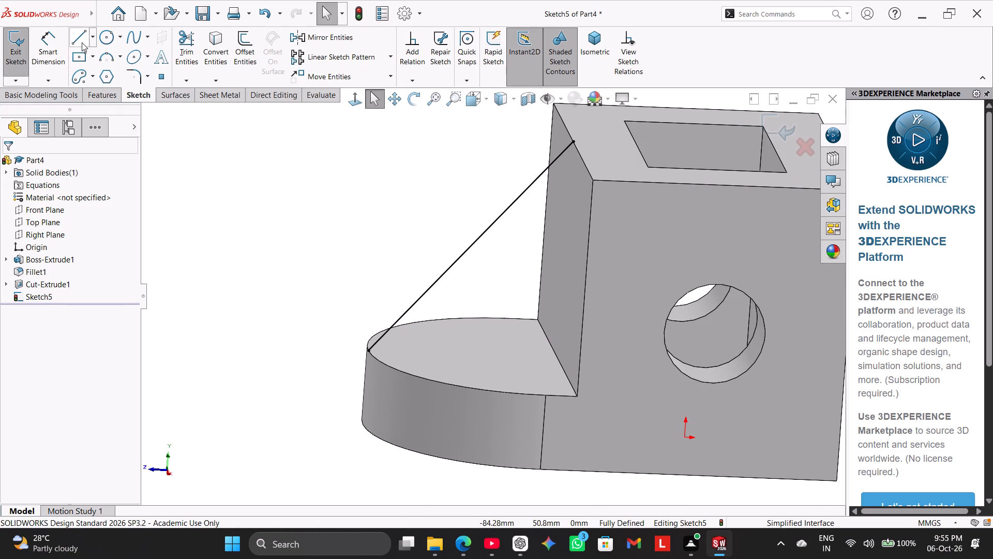
left_click_drag(80, 39, 96, 43)
left_click(358, 104)
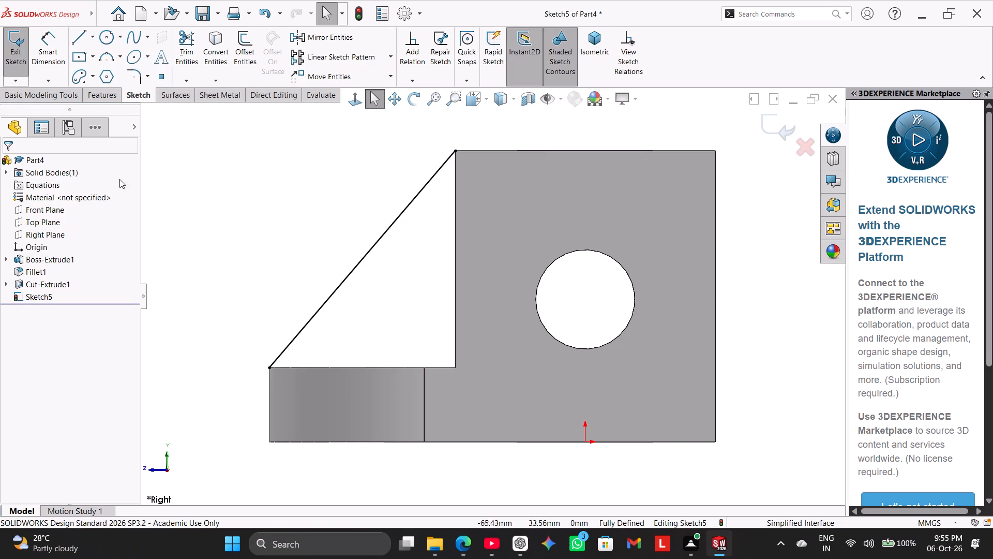
left_click(80, 42)
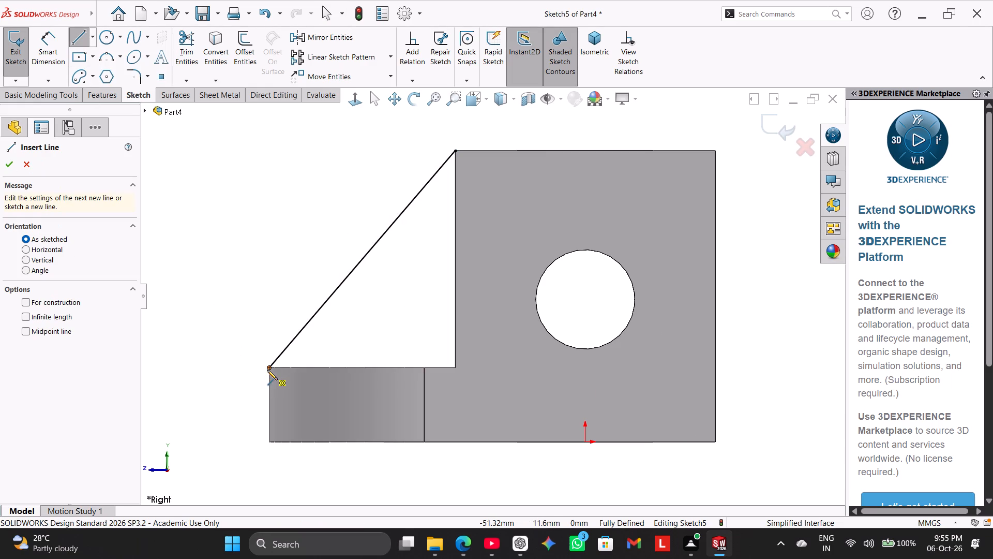
left_click_drag(267, 370, 245, 370)
left_click_drag(240, 371, 237, 366)
right_click_drag(212, 292, 216, 295)
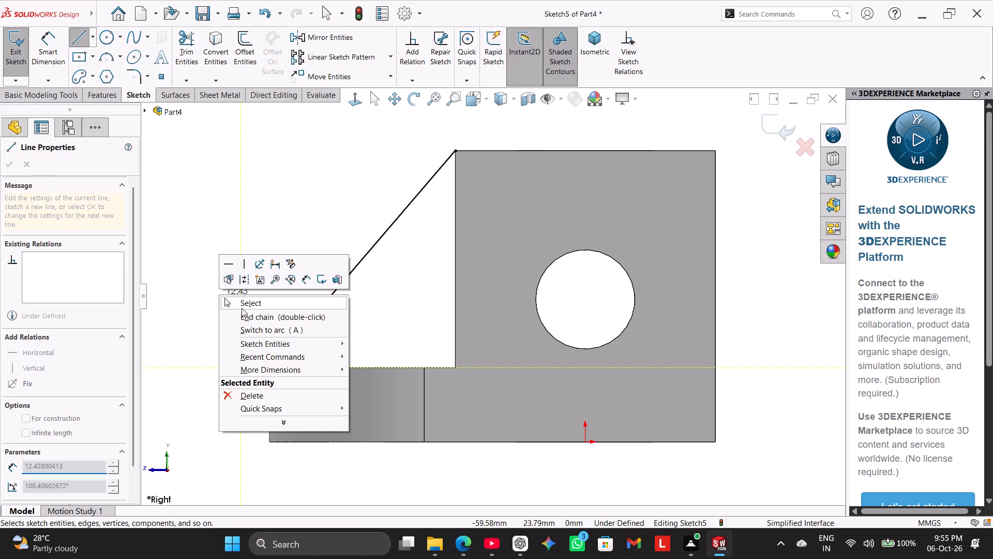
left_click(239, 300)
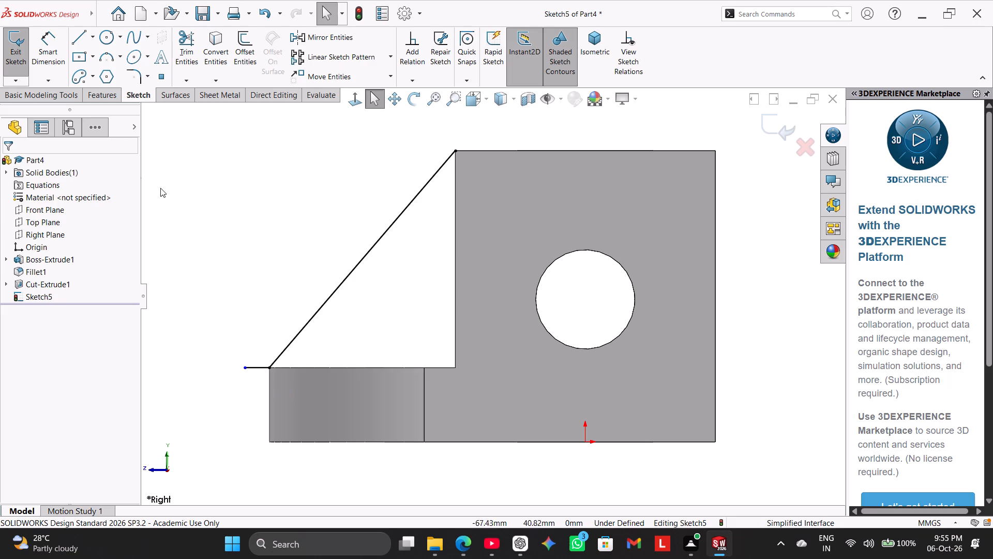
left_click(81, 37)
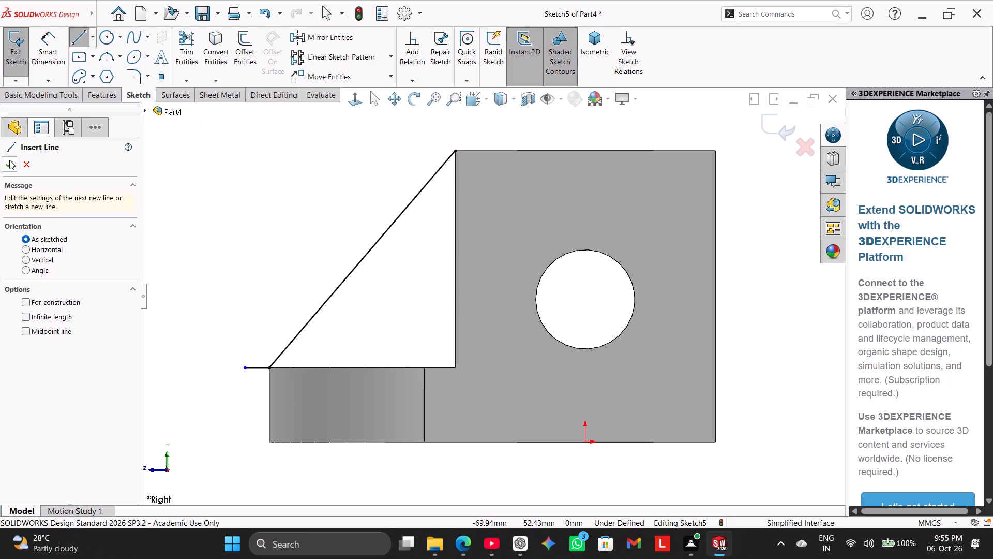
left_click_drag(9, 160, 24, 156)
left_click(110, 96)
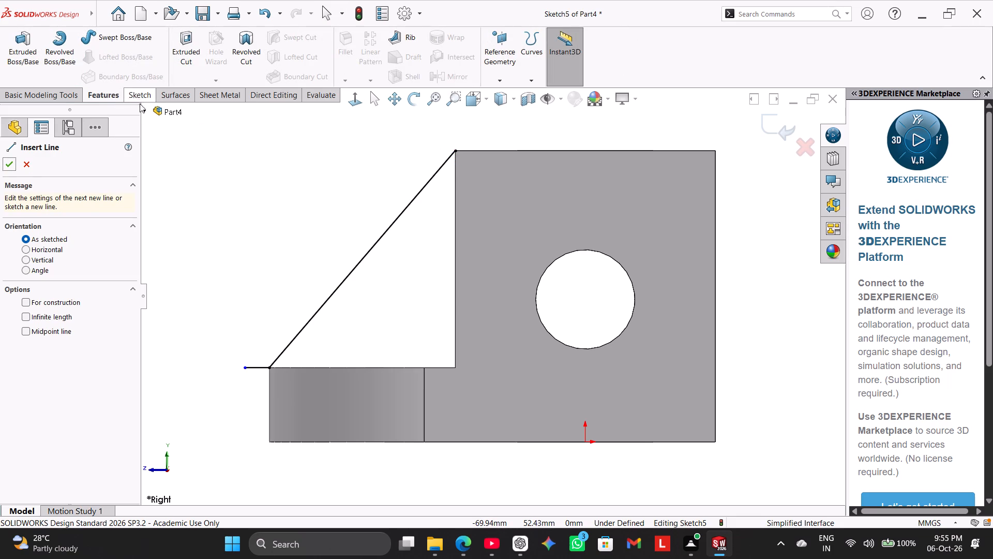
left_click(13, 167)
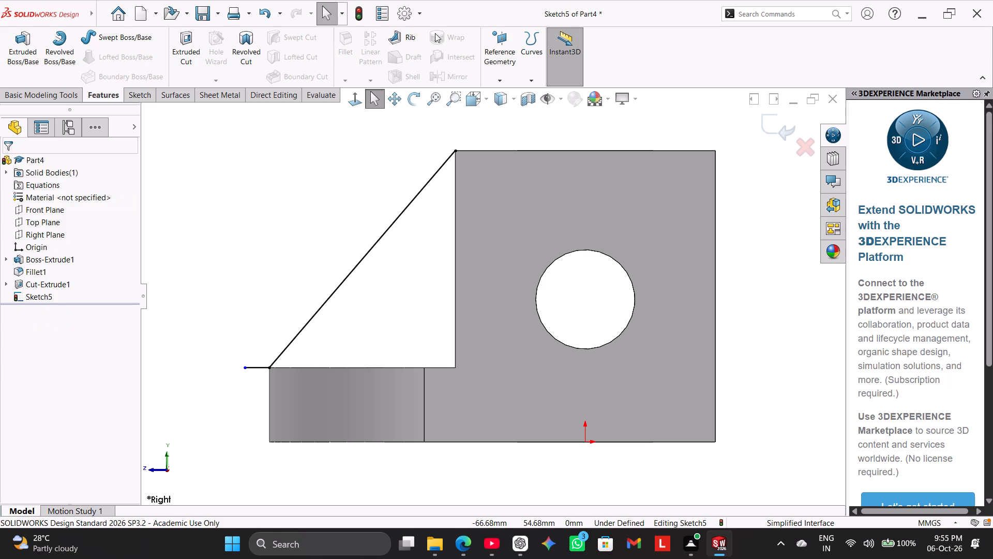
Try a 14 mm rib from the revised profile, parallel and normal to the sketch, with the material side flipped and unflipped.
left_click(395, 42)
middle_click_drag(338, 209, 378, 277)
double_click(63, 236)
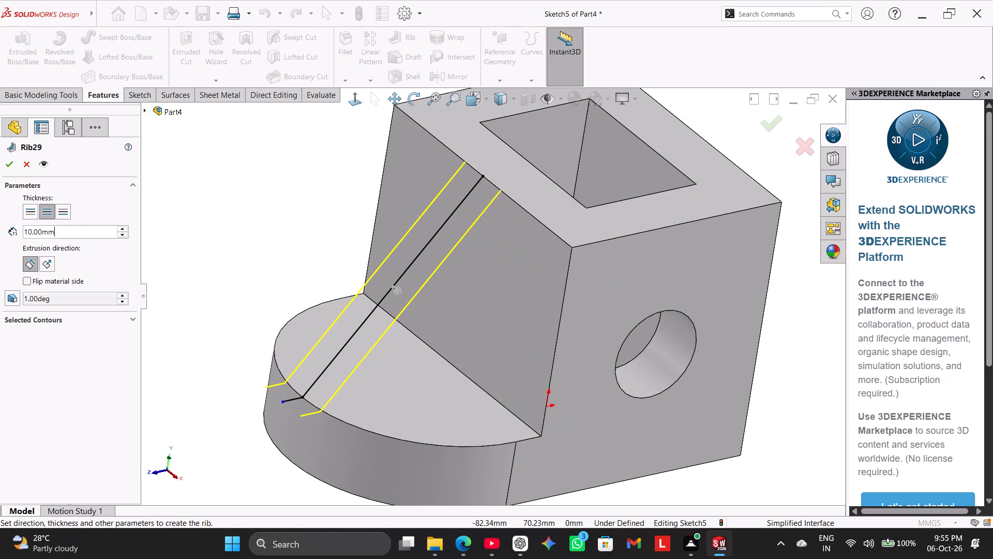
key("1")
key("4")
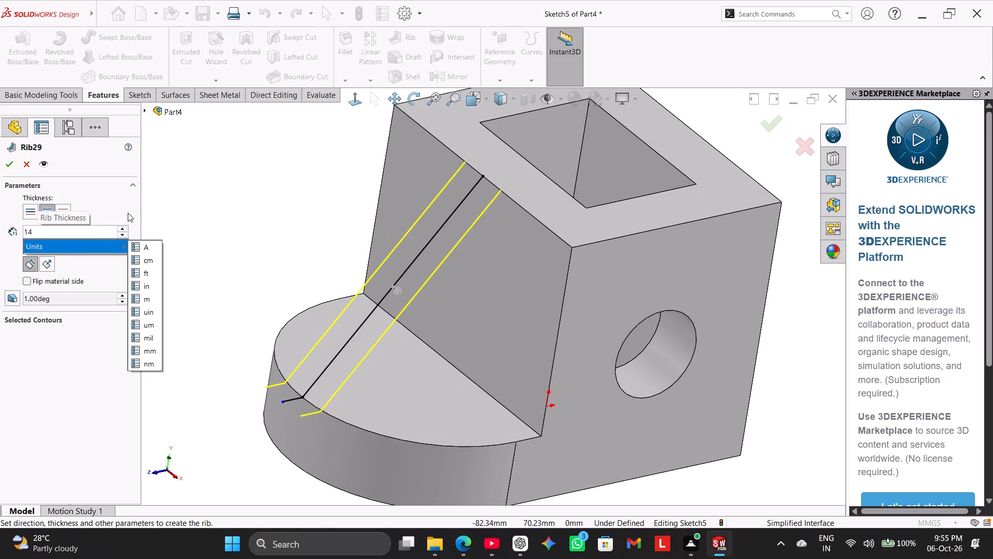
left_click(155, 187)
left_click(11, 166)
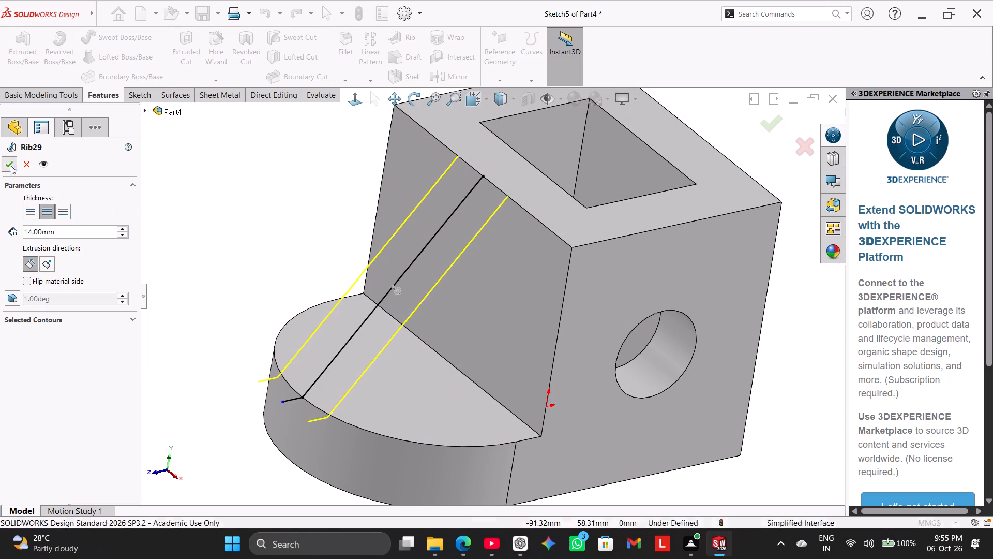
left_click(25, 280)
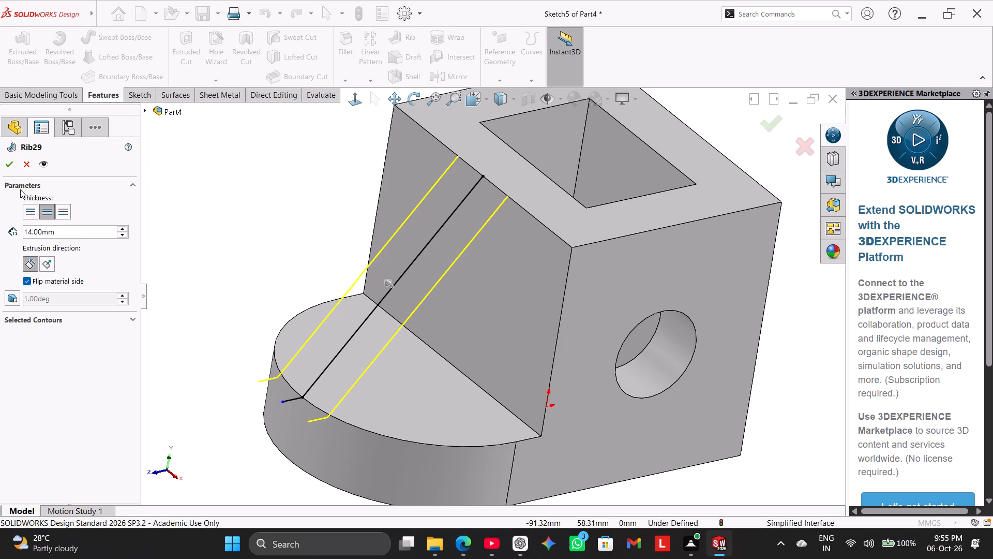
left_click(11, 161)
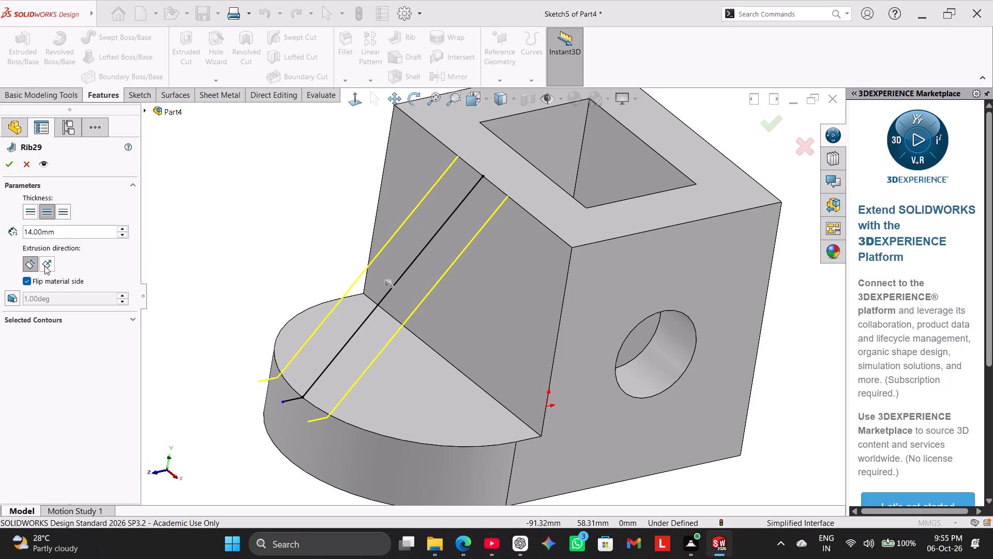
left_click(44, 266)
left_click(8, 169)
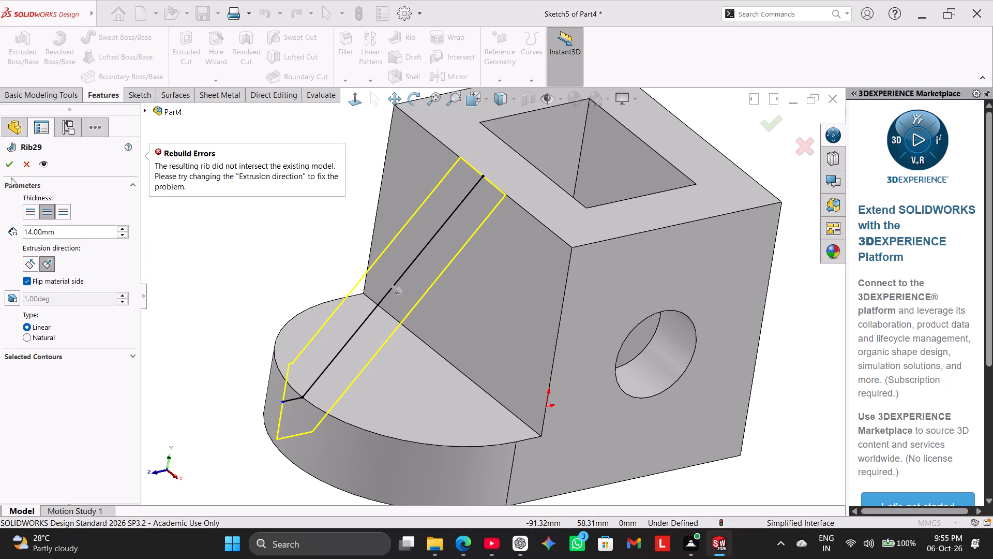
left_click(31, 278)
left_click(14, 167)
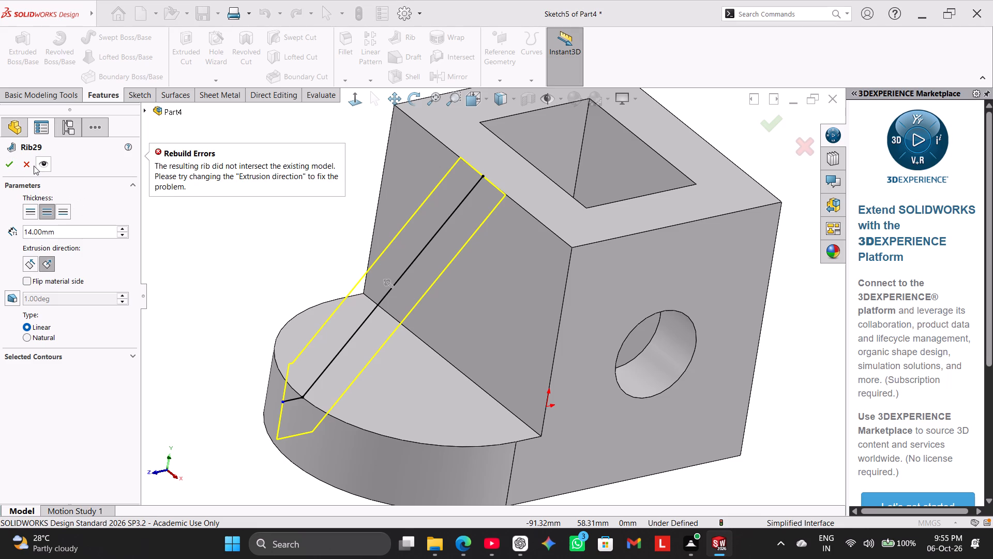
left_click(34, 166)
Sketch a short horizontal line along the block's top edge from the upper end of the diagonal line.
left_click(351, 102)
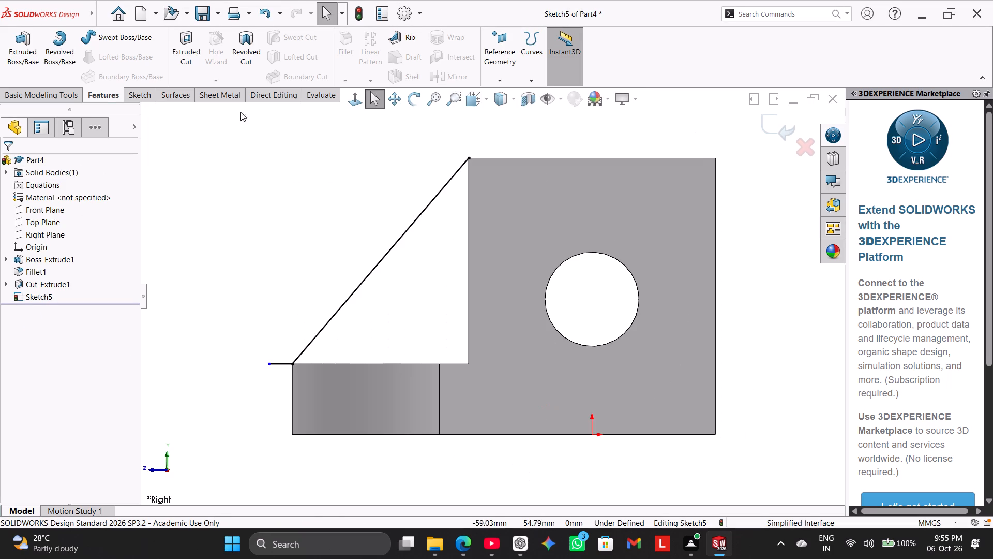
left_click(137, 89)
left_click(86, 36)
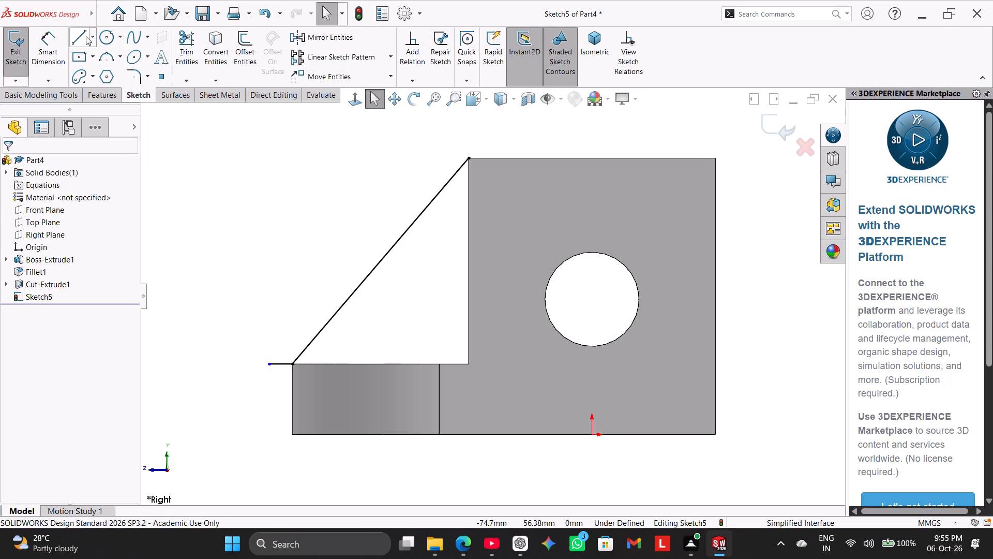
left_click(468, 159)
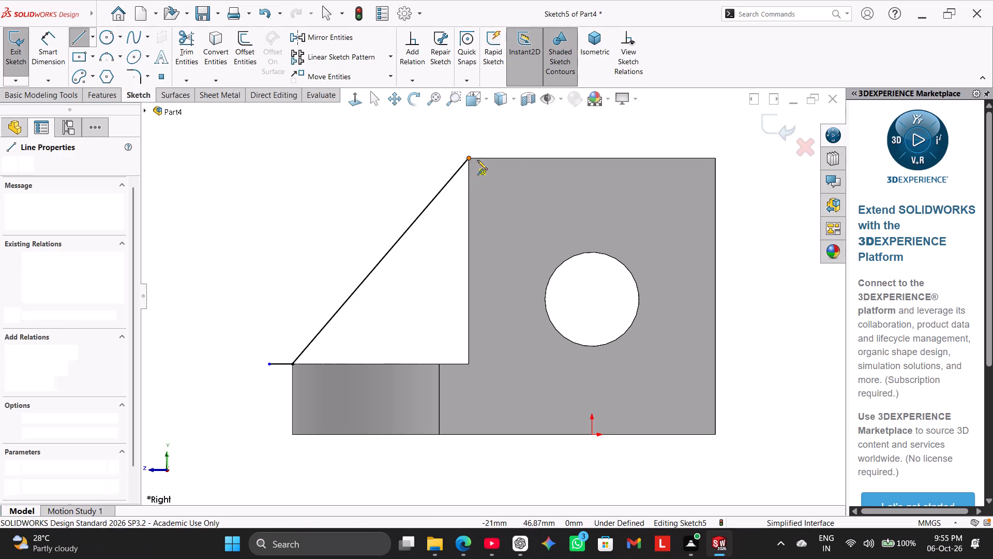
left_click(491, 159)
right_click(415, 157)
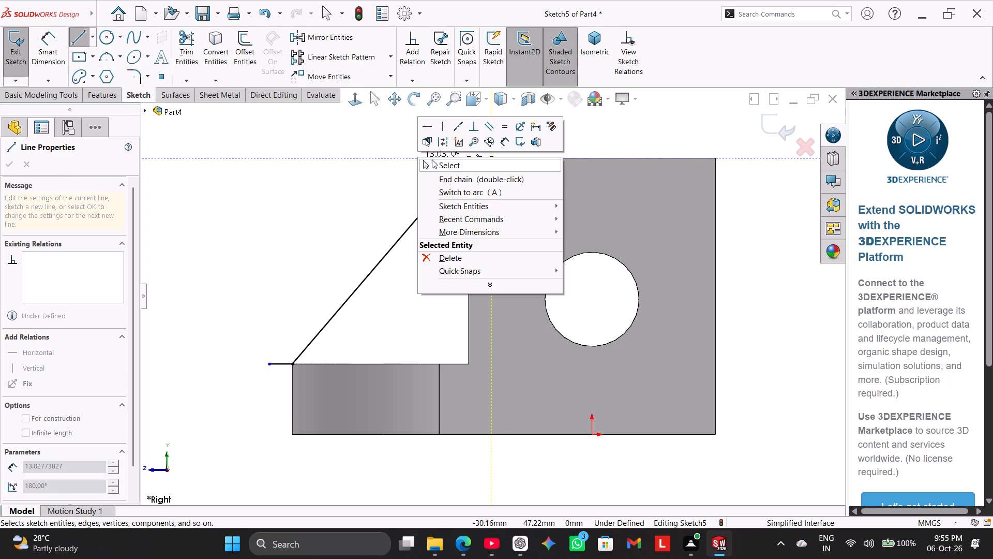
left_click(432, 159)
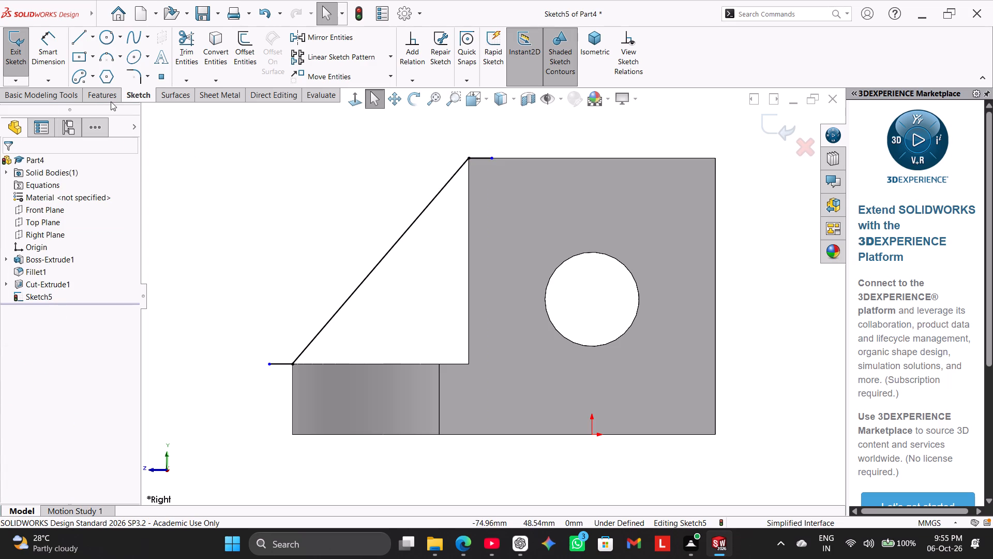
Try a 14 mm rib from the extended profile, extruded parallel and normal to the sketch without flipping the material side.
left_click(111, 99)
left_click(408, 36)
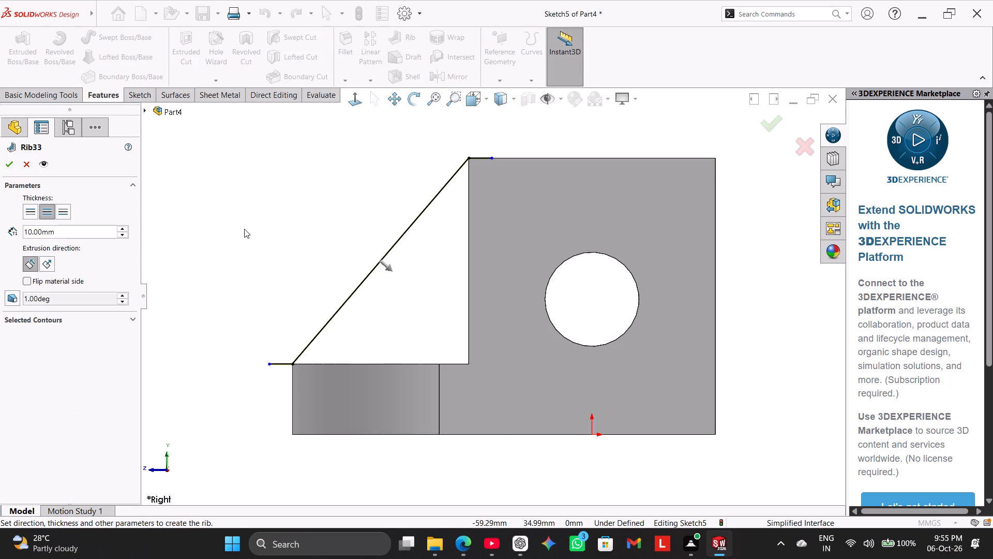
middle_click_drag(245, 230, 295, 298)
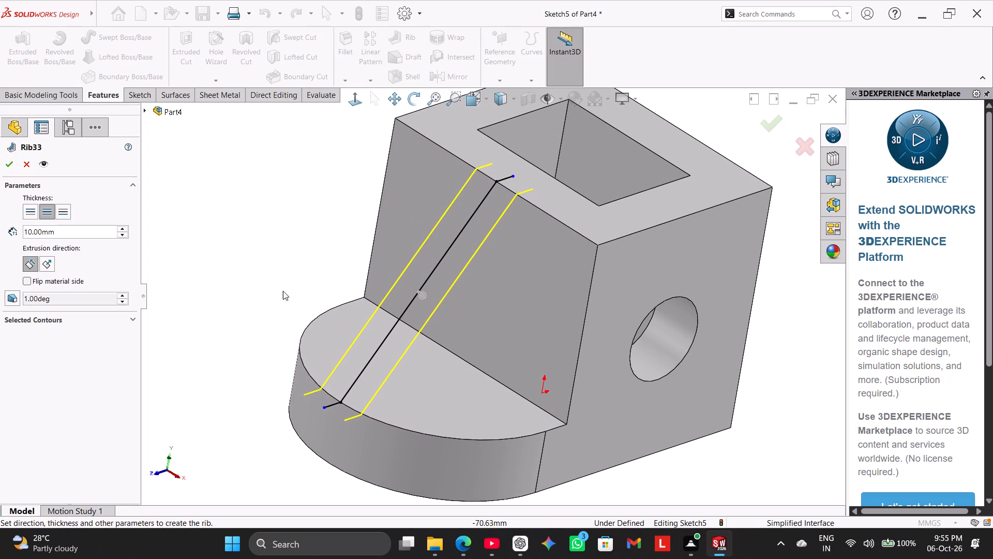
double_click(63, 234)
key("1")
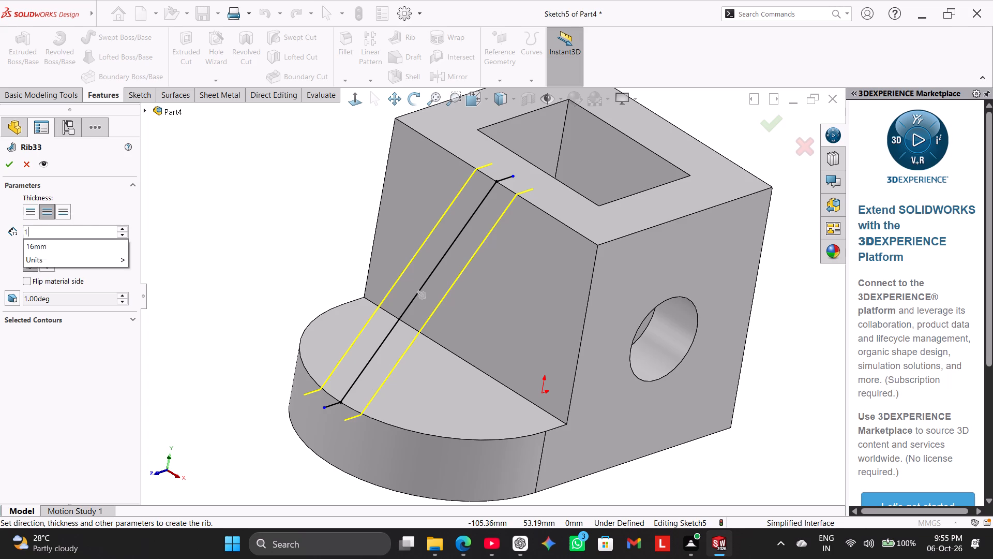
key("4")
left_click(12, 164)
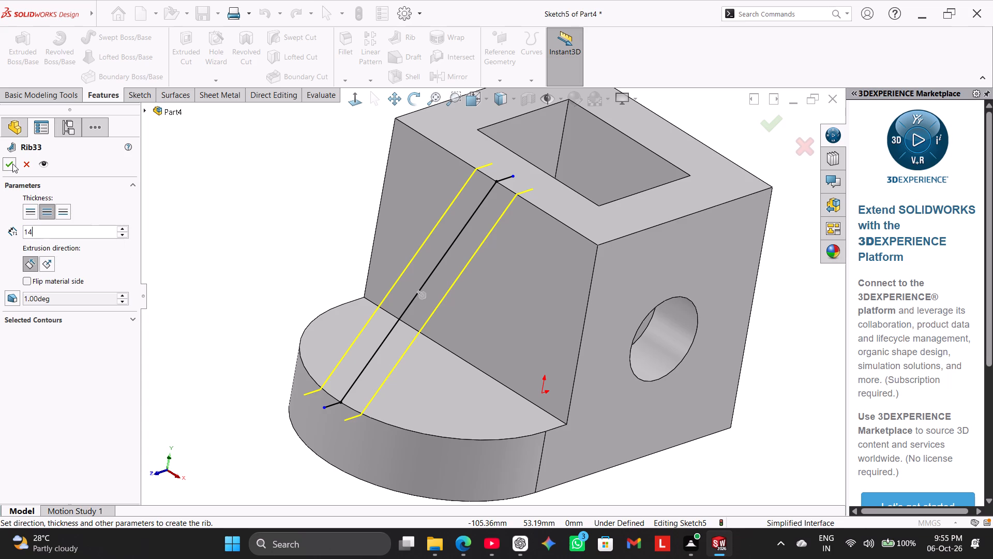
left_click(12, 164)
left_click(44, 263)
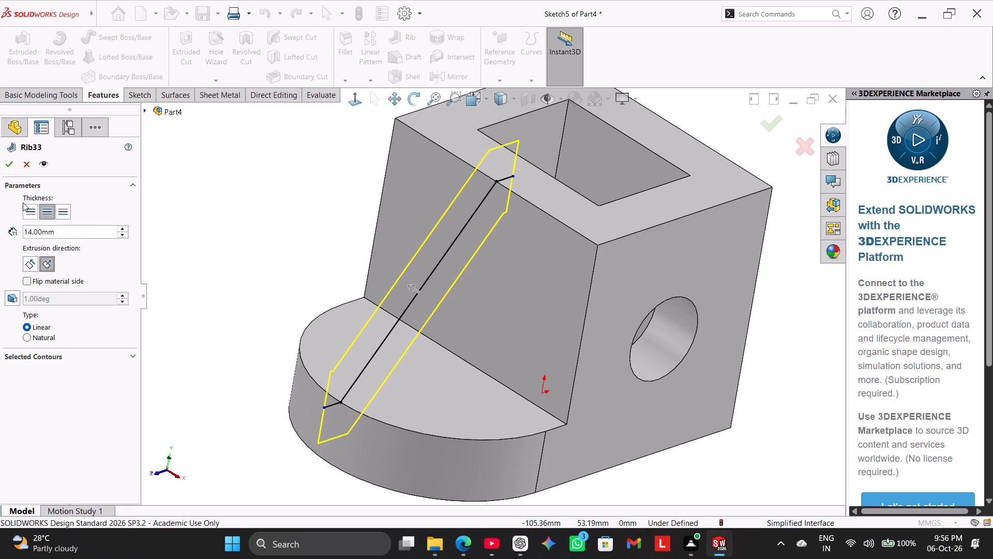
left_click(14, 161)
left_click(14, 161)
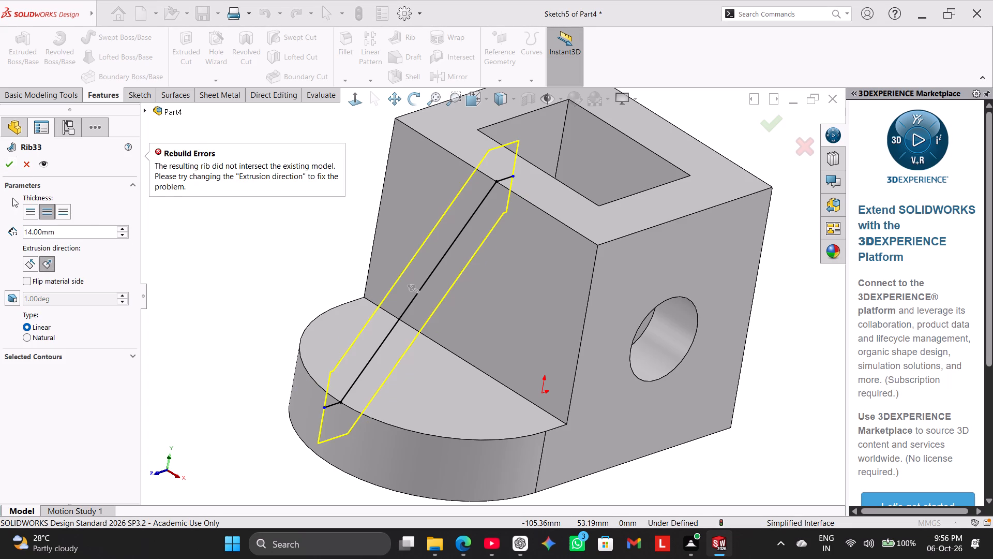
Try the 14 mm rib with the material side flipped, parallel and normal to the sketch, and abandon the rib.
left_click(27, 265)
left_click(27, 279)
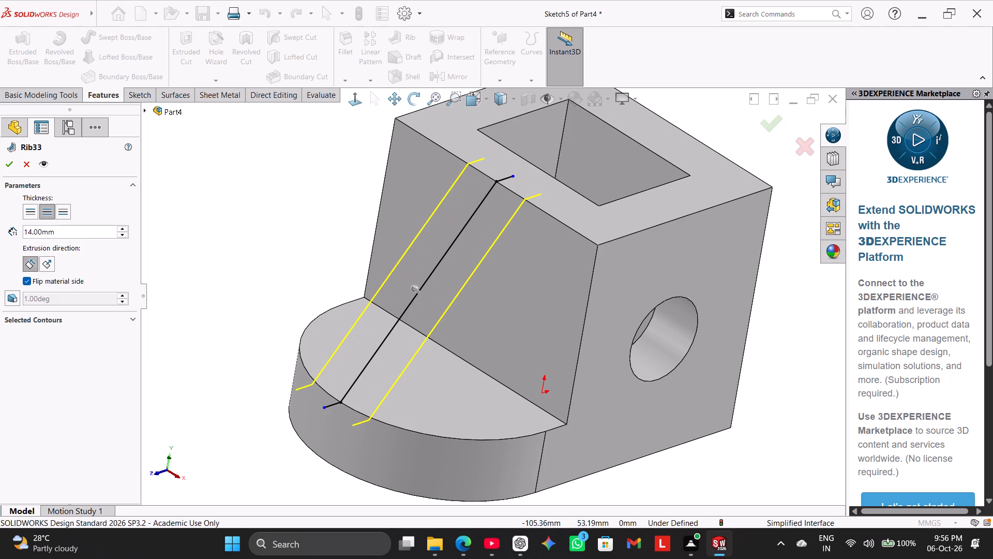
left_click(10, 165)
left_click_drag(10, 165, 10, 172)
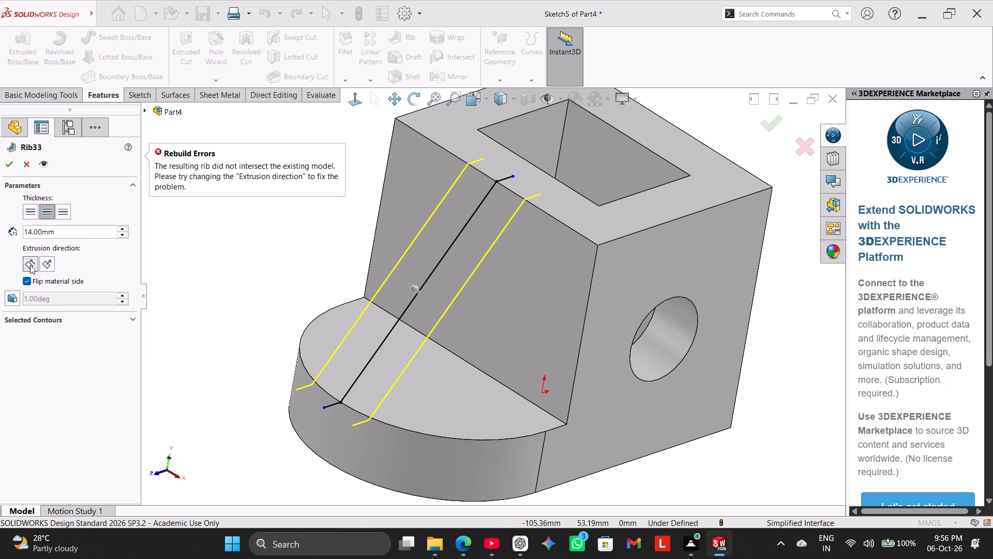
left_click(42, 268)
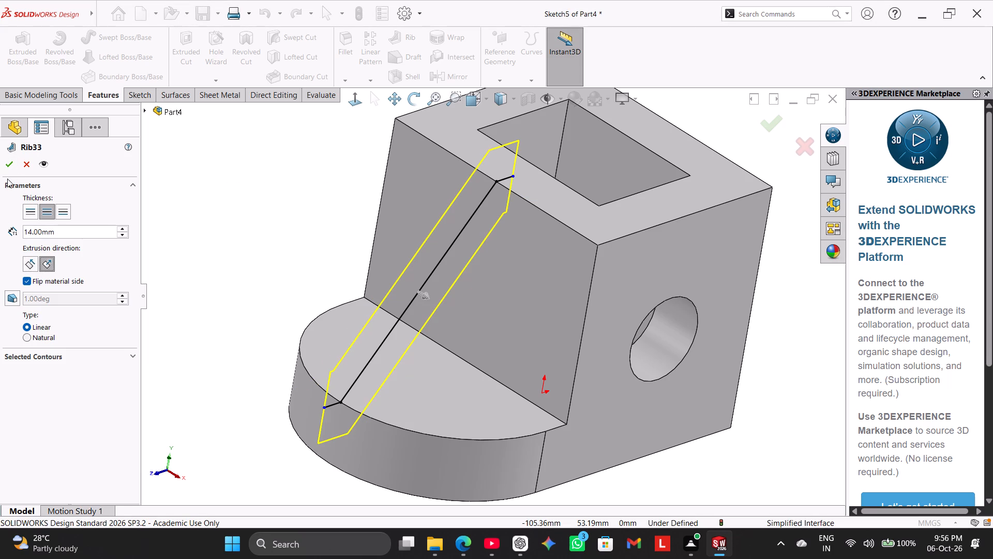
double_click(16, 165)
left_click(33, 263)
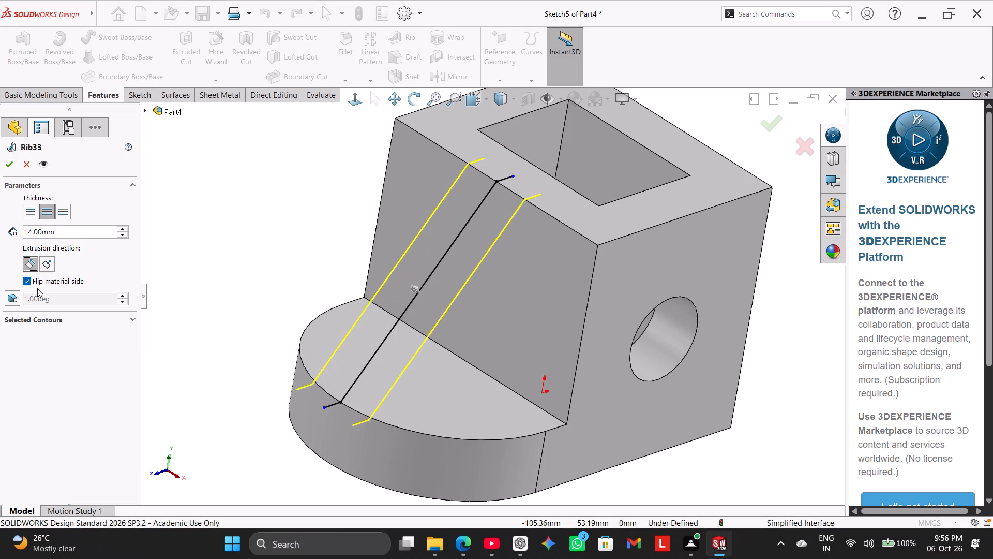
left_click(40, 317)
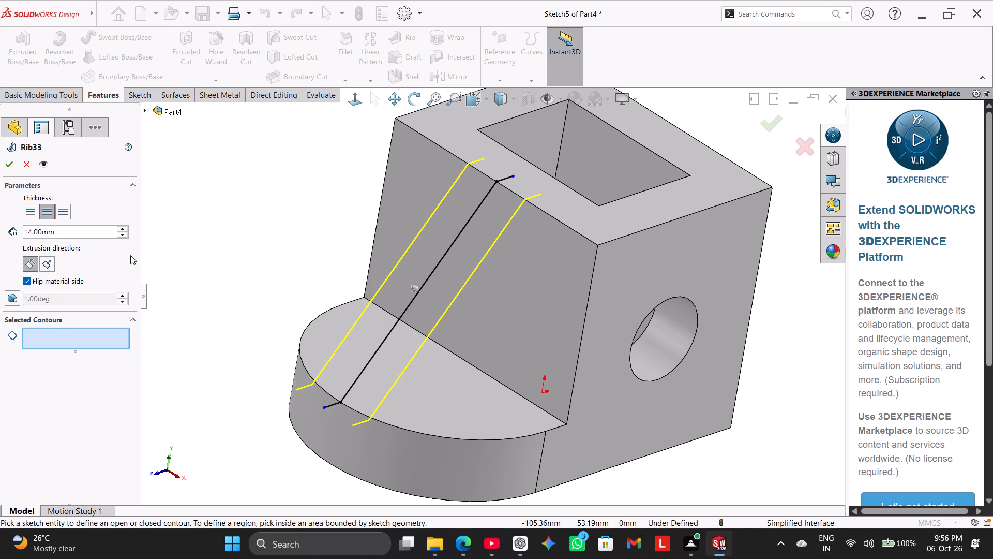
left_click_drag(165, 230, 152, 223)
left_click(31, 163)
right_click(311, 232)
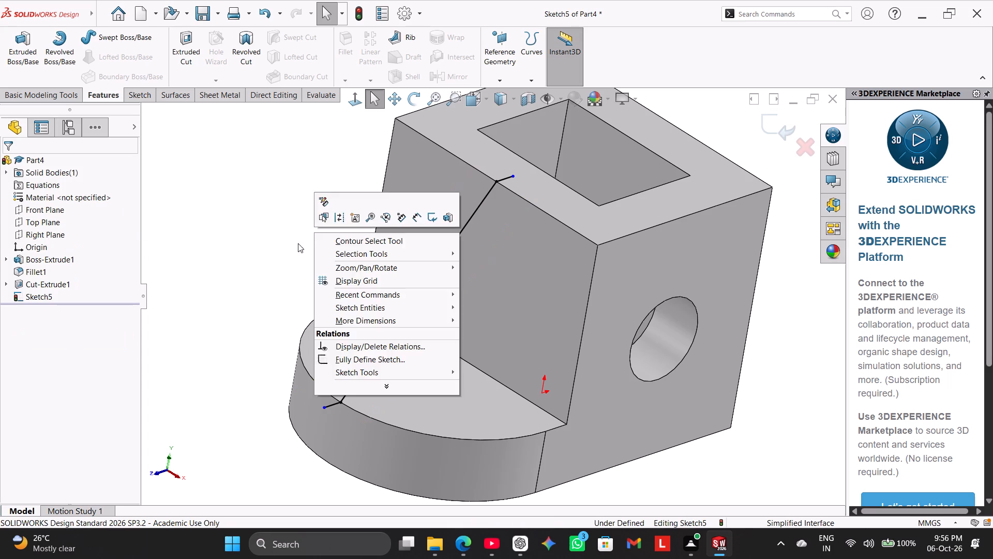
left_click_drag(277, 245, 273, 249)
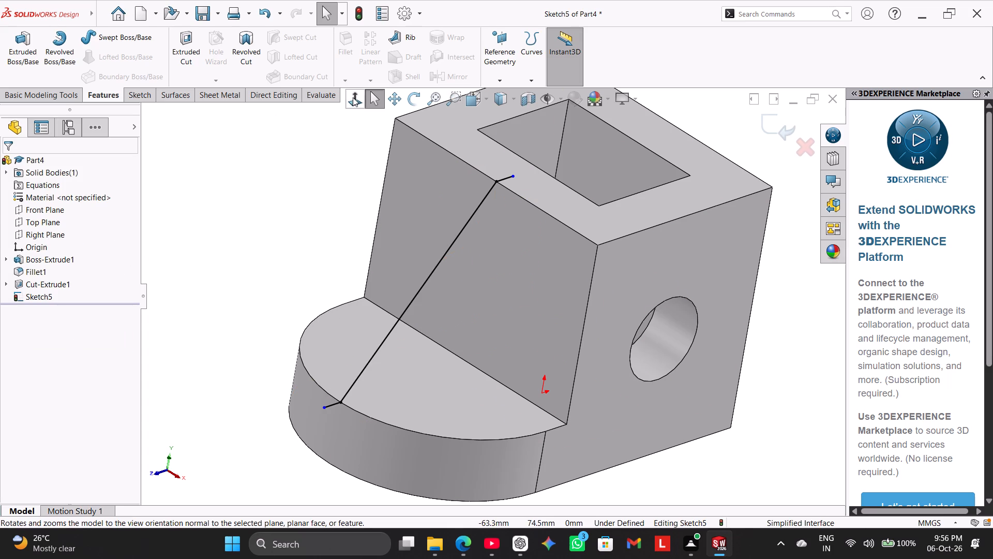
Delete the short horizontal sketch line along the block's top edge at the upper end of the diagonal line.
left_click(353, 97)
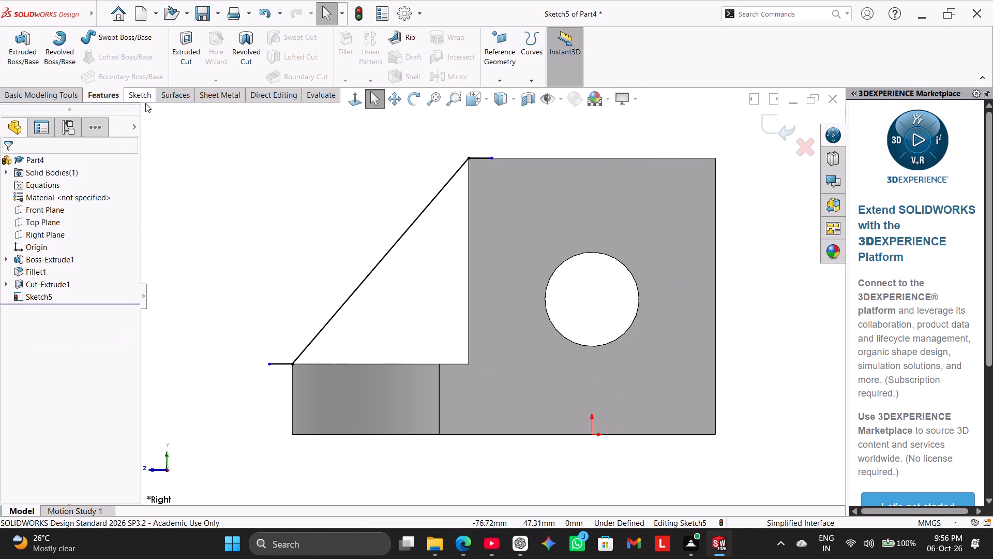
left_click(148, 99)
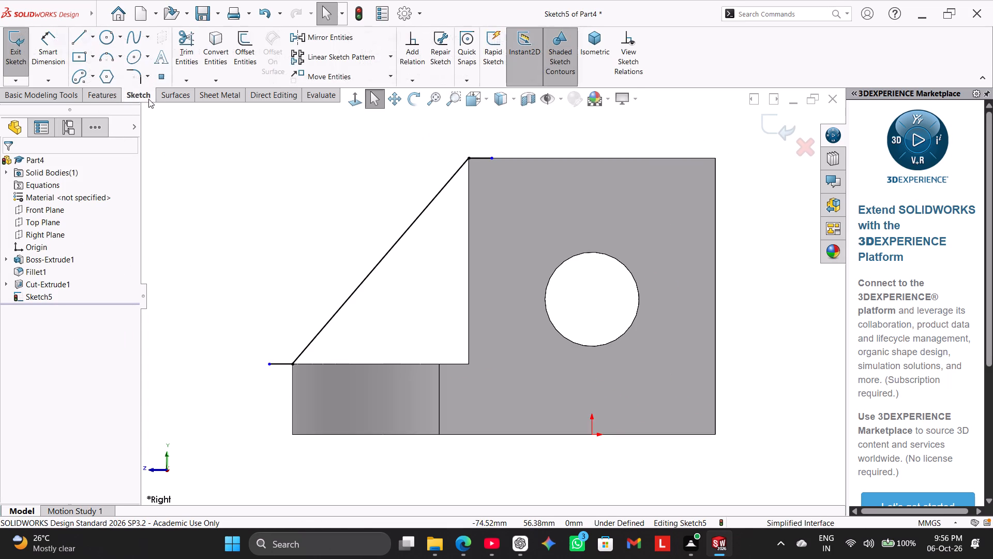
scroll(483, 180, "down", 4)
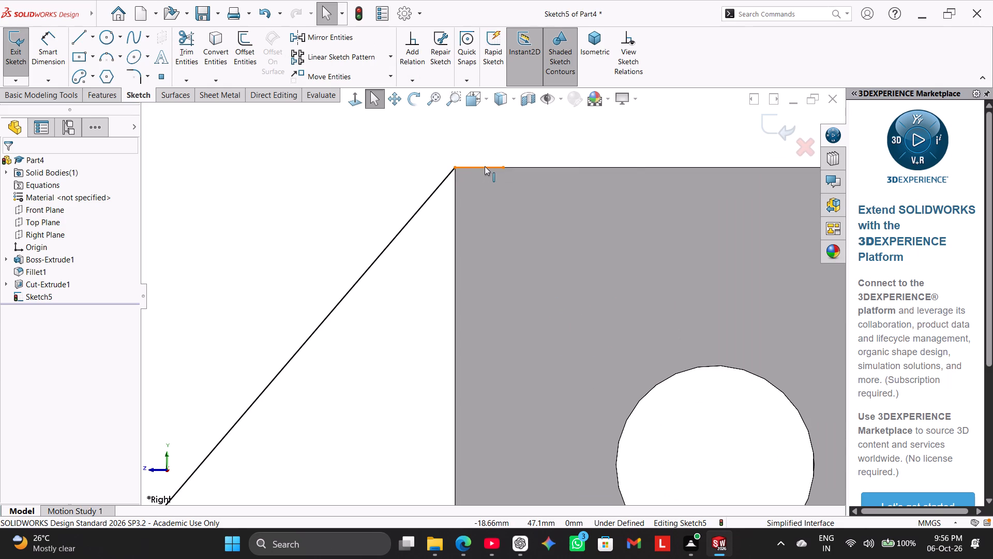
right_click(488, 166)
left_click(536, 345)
Delete the short horizontal sketch line extending past the rounded base end at the lower end of the diagonal line.
scroll(390, 283, "up", 3)
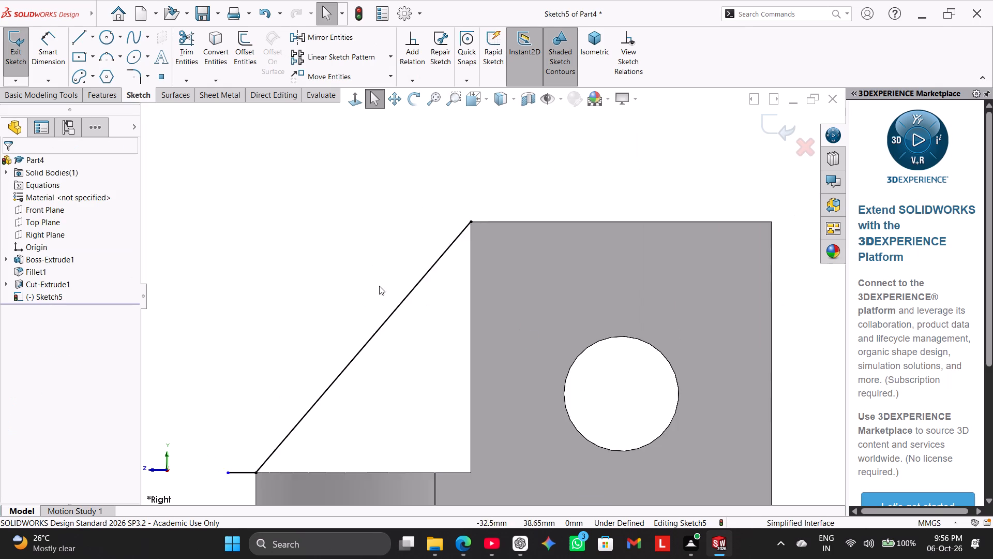
scroll(379, 286, "up", 2)
right_click(315, 419)
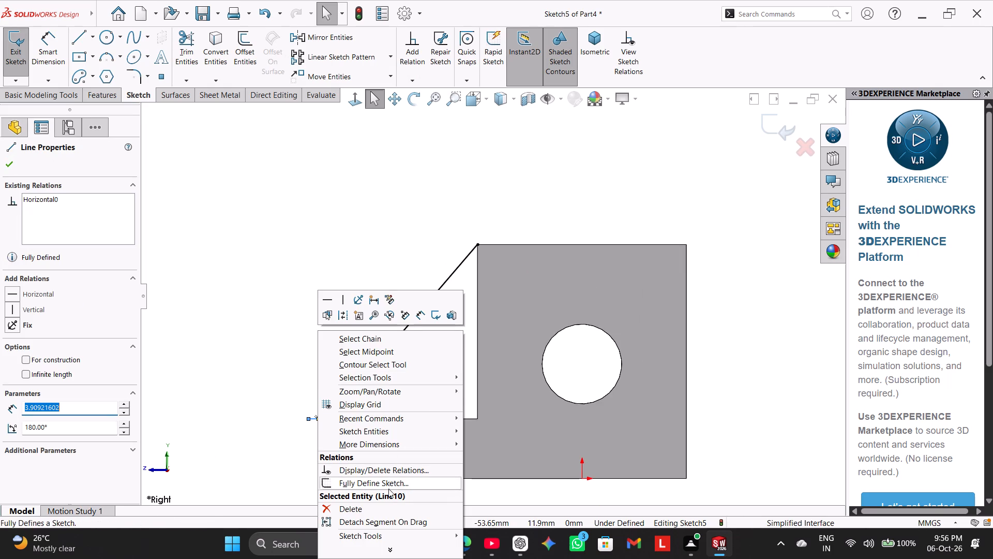
left_click(384, 509)
Close the triangular profile with a horizontal line about 30 mm long on the base top and a 35 mm vertical line along the upright face.
scroll(449, 296, "down", 3)
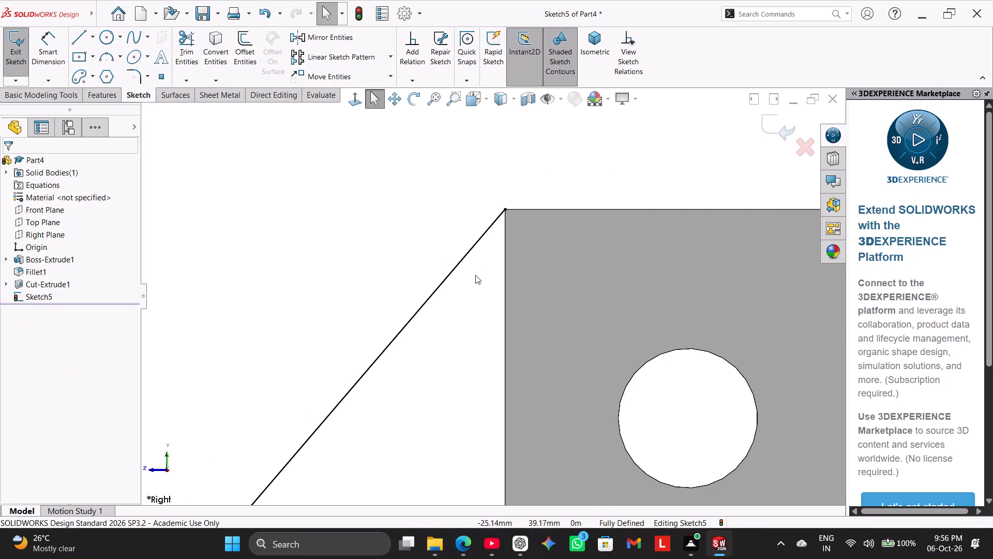
scroll(499, 203, "down", 3)
scroll(539, 247, "down", 1)
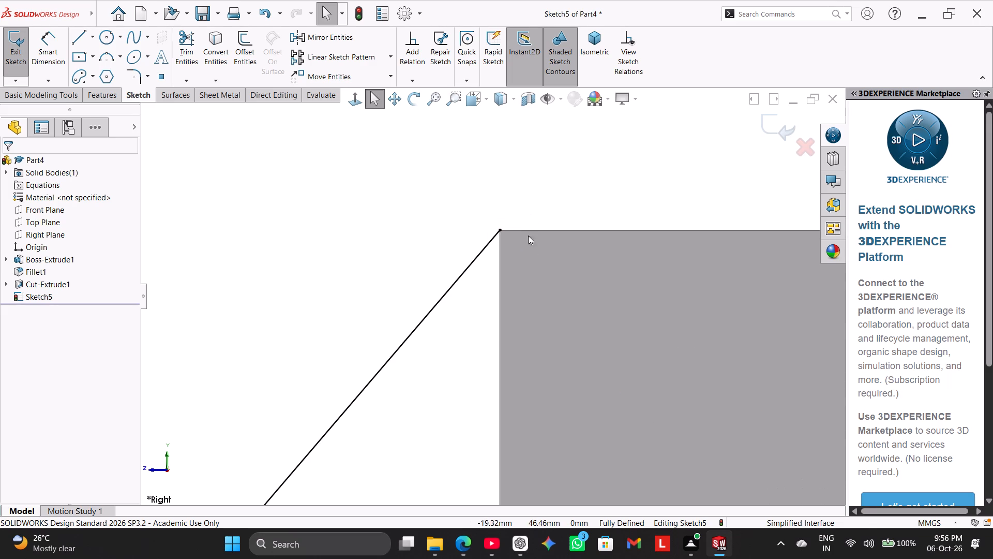
middle_click_drag(528, 224, 556, 268)
scroll(252, 207, "up", 3)
scroll(327, 218, "up", 3)
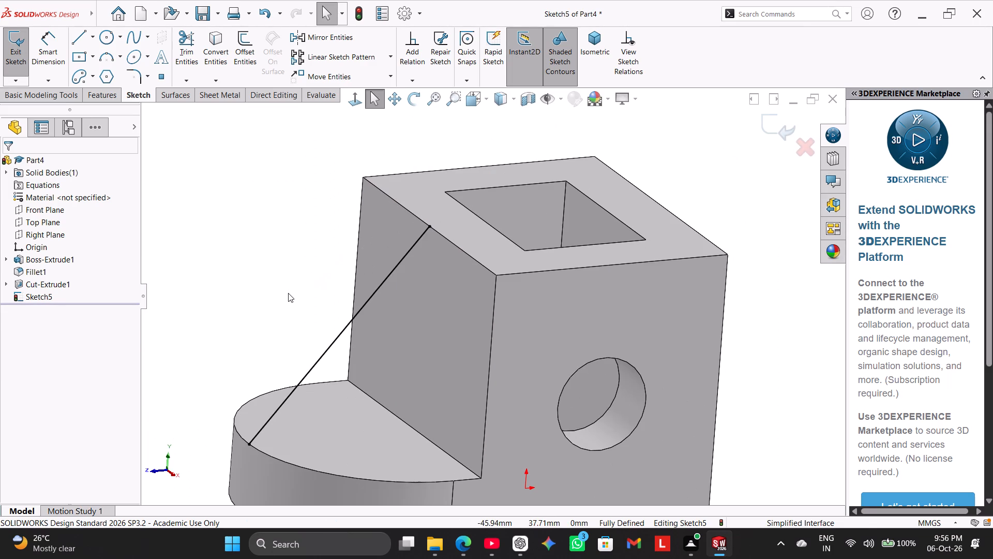
left_click(351, 91)
left_click(324, 146)
left_click_drag(81, 36, 82, 43)
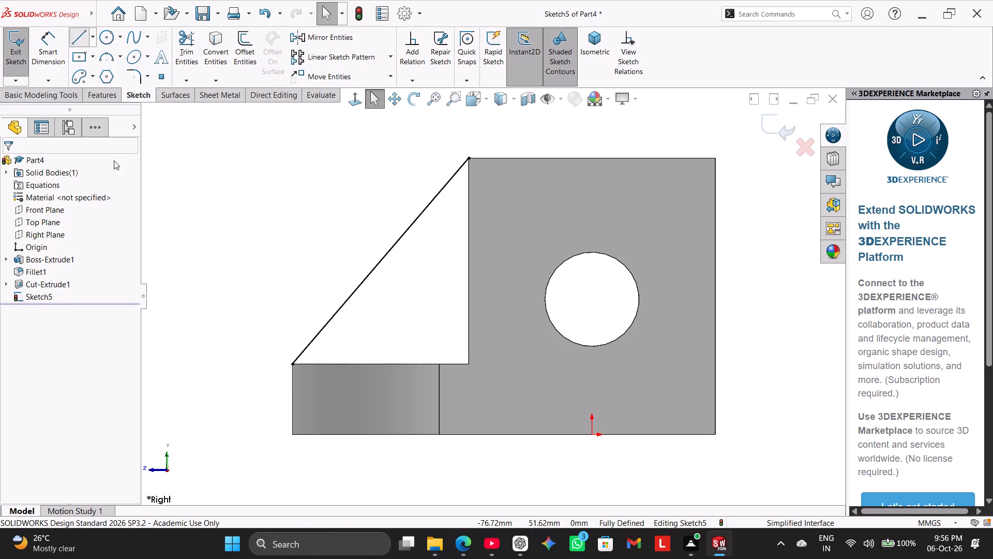
left_click(292, 367)
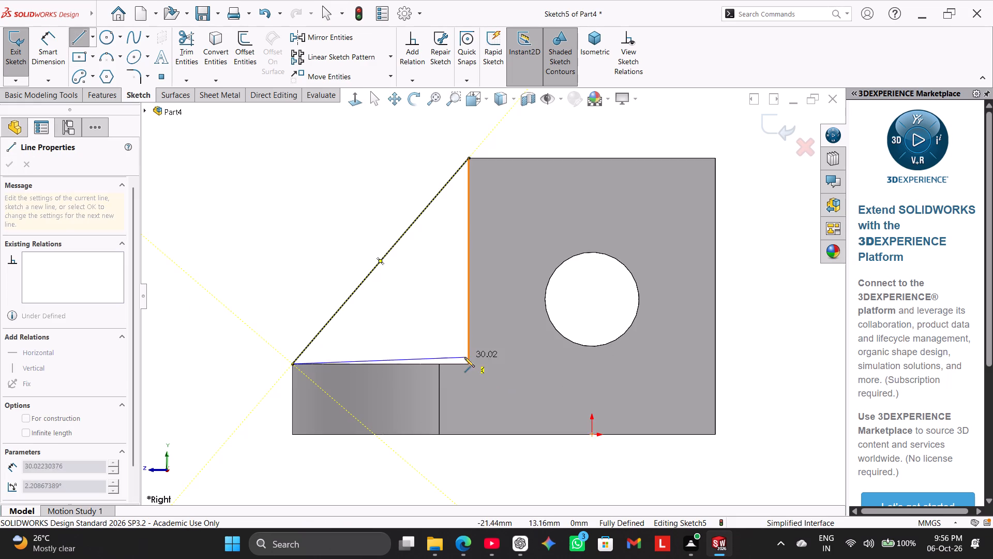
left_click(469, 364)
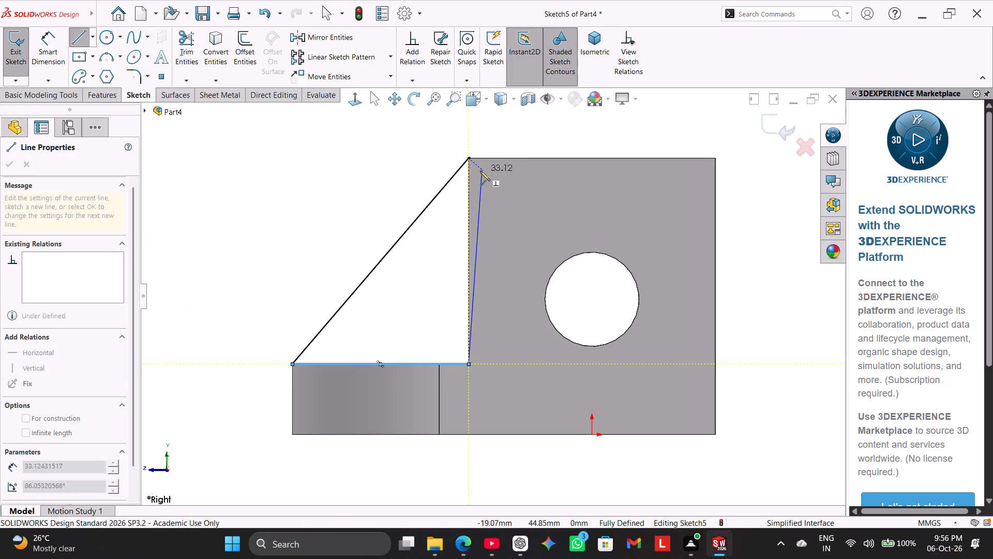
left_click(469, 160)
right_click(305, 185)
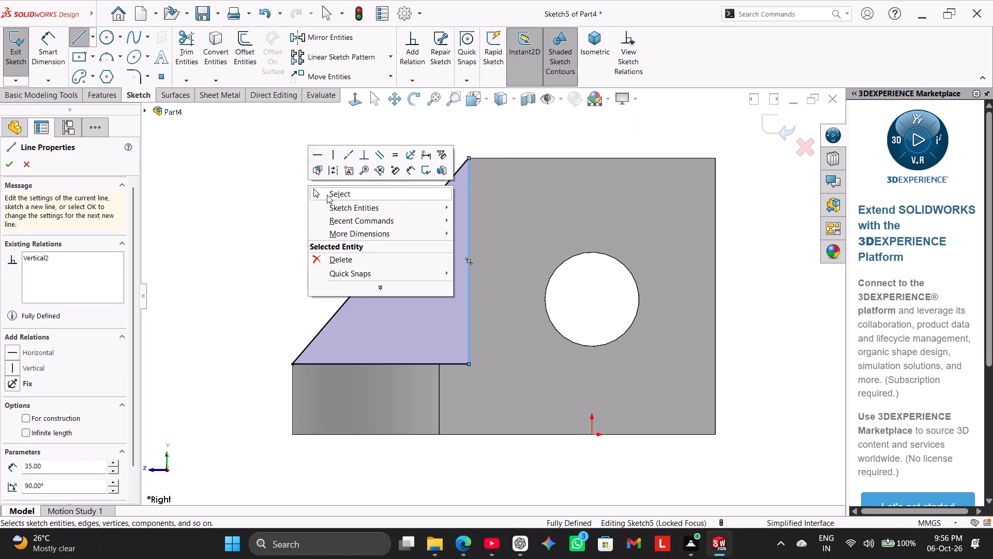
left_click(327, 195)
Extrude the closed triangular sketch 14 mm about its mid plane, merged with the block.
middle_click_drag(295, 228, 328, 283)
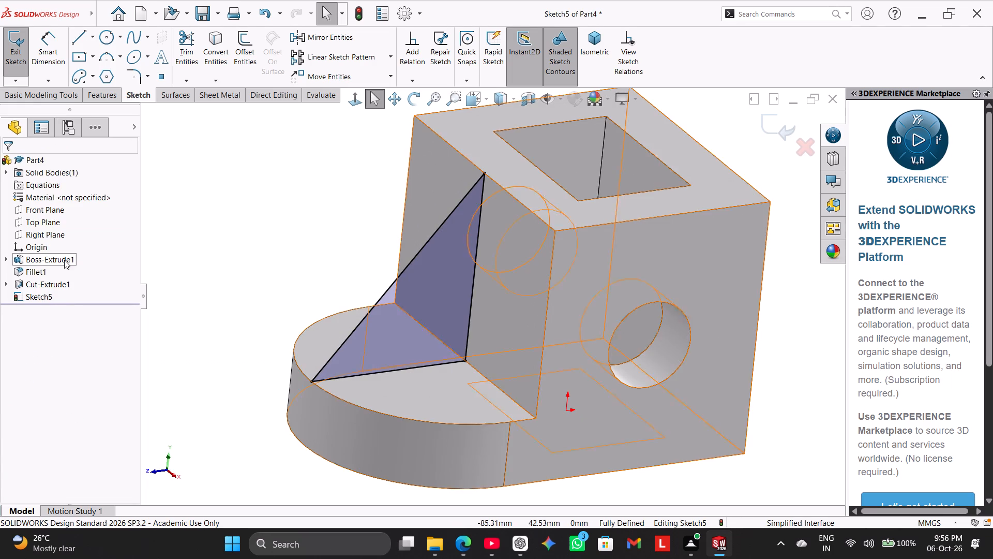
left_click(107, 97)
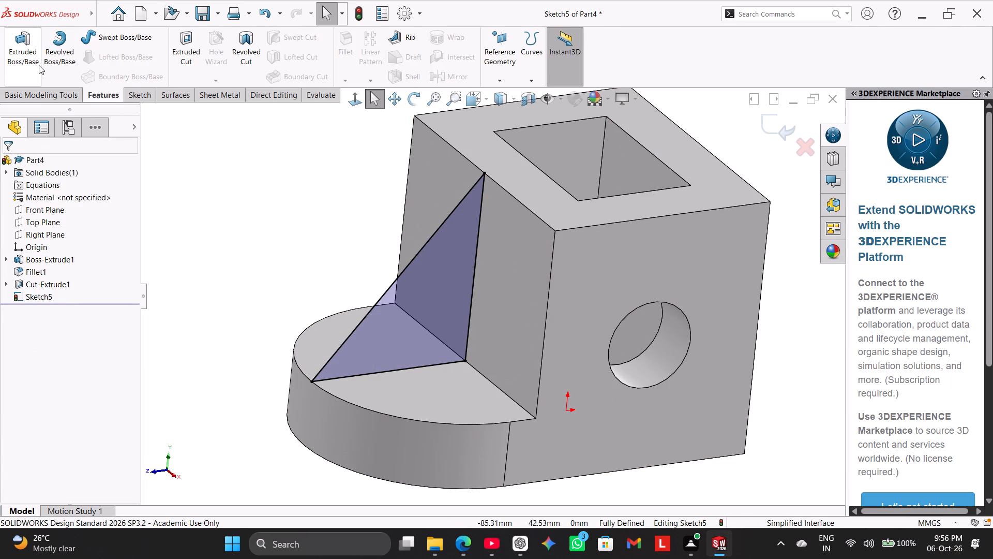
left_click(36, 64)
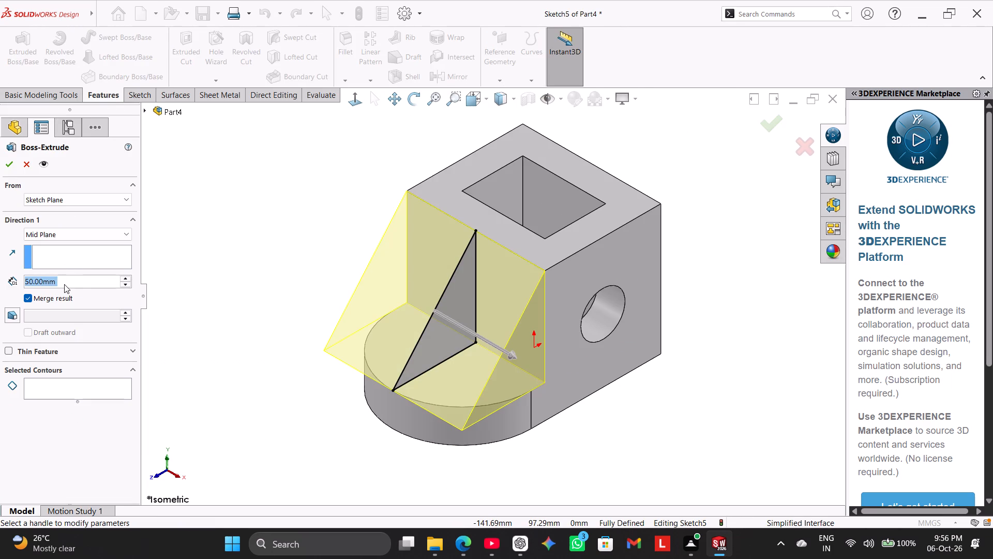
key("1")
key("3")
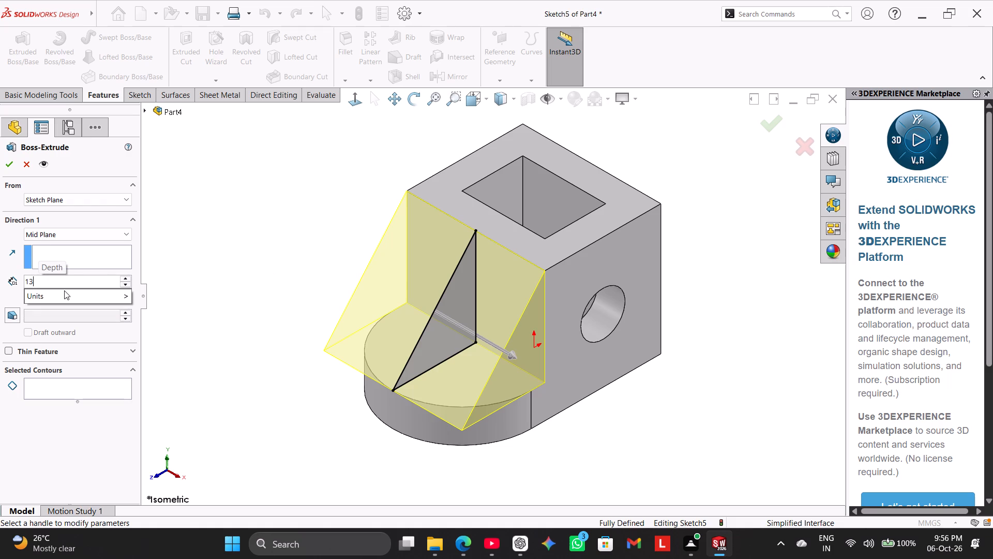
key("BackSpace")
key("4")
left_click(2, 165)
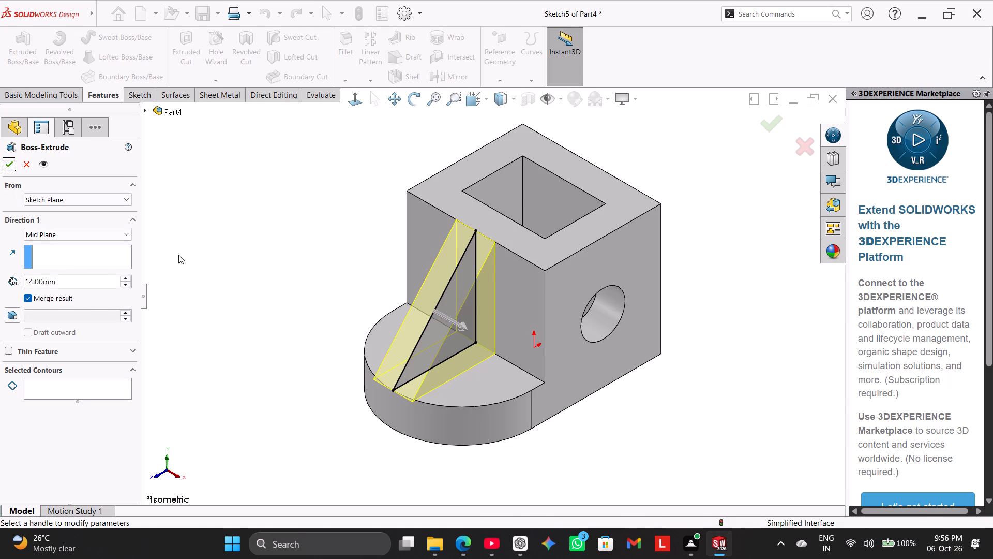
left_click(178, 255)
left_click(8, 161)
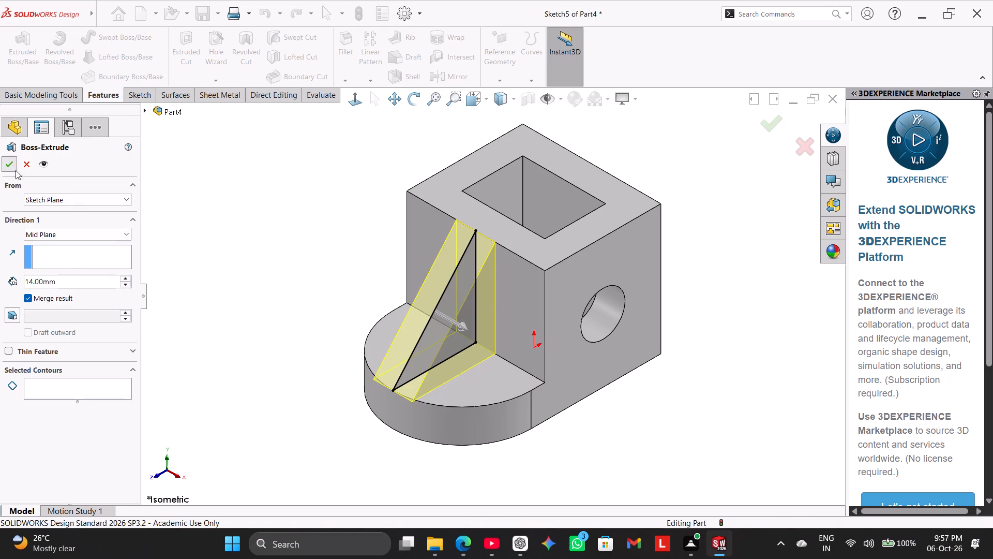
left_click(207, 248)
Examine from several angles how the extruded rib meets the rounded base end and the upright face.
scroll(222, 306, "up", 1)
middle_click_drag(222, 306, 183, 245)
scroll(427, 273, "down", 3)
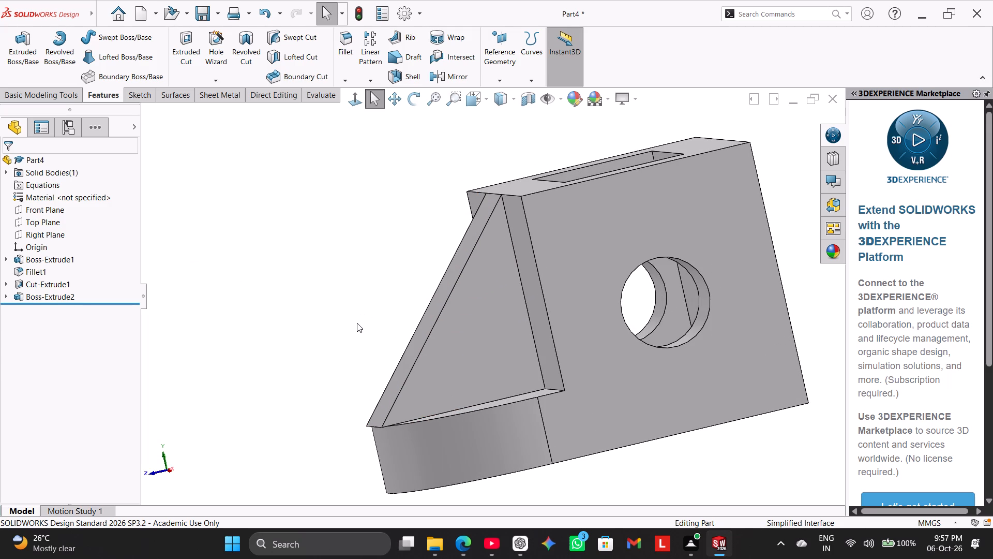
scroll(374, 354, "down", 2)
scroll(375, 358, "up", 1)
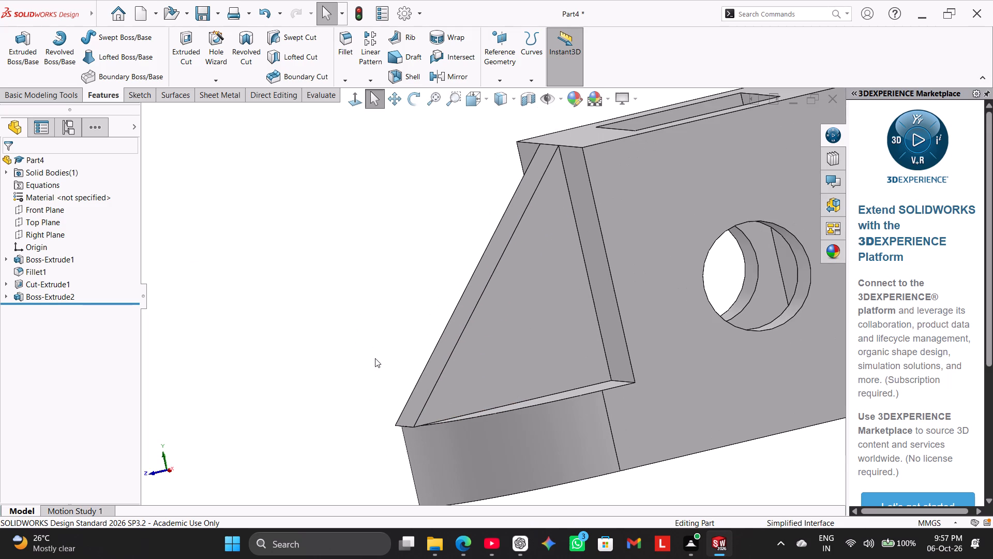
scroll(371, 358, "up", 1)
middle_click(337, 342)
middle_click_drag(339, 339, 307, 329)
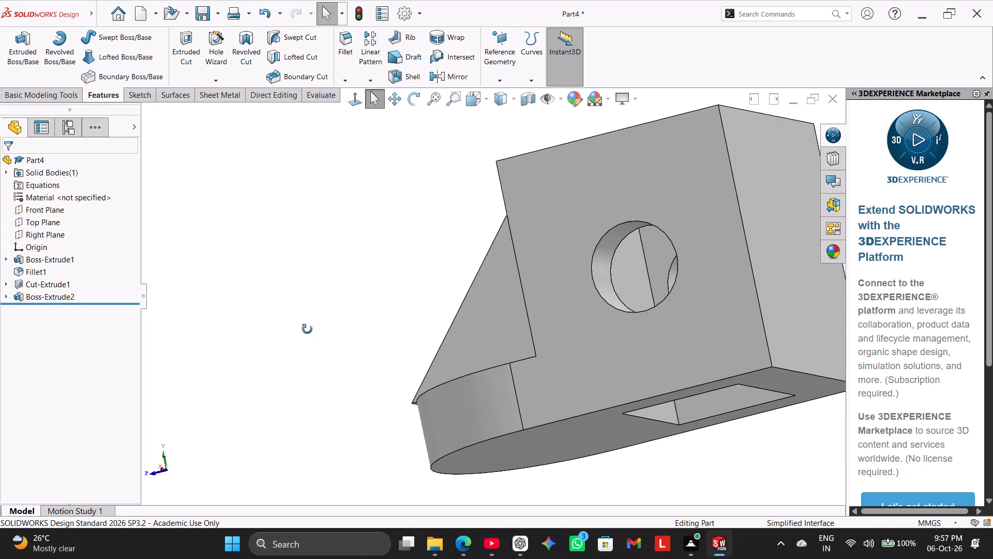
middle_click_drag(307, 329, 329, 354)
scroll(368, 337, "up", 2)
scroll(368, 337, "down", 3)
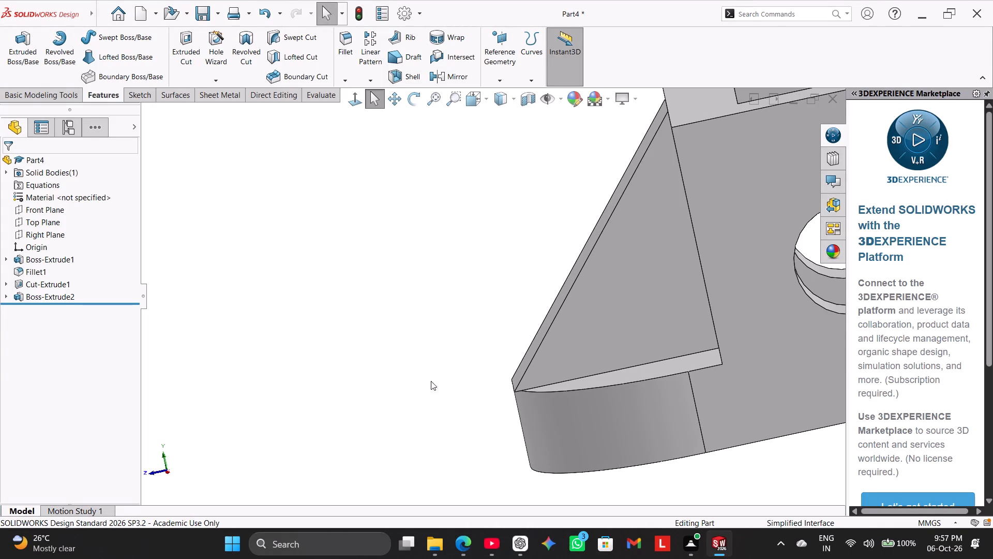
middle_click_drag(437, 385, 441, 362)
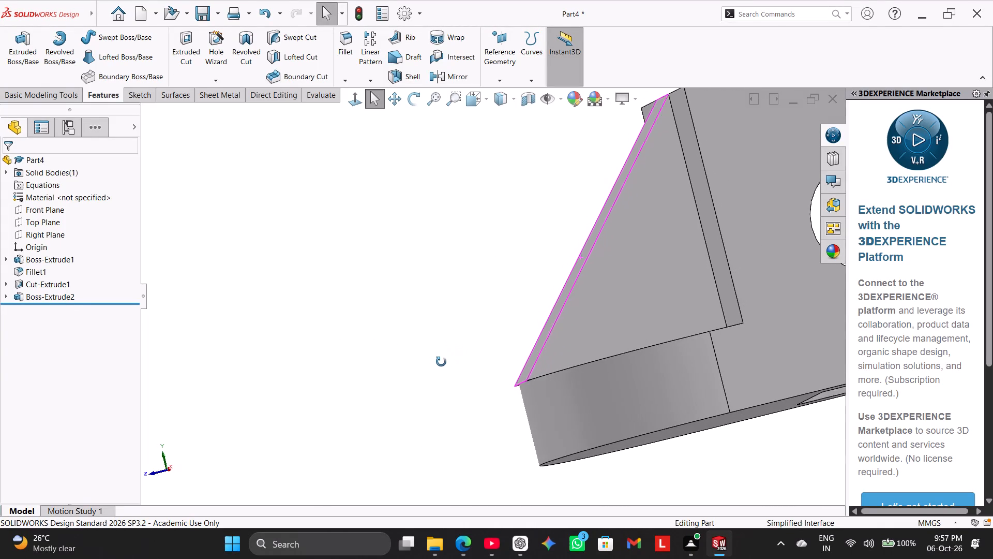
middle_click_drag(441, 362, 430, 397)
scroll(435, 393, "down", 1)
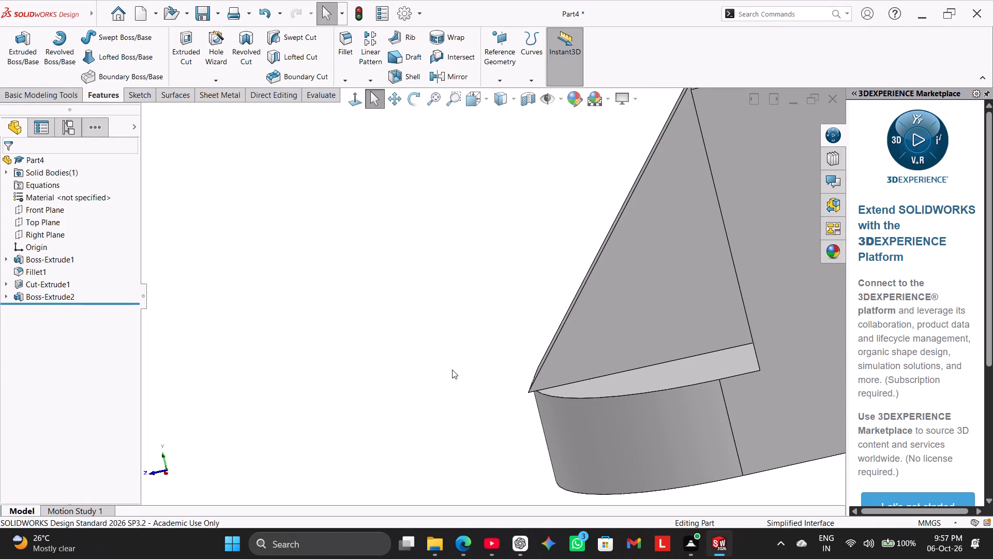
scroll(472, 348, "down", 2)
middle_click_drag(446, 357, 512, 299)
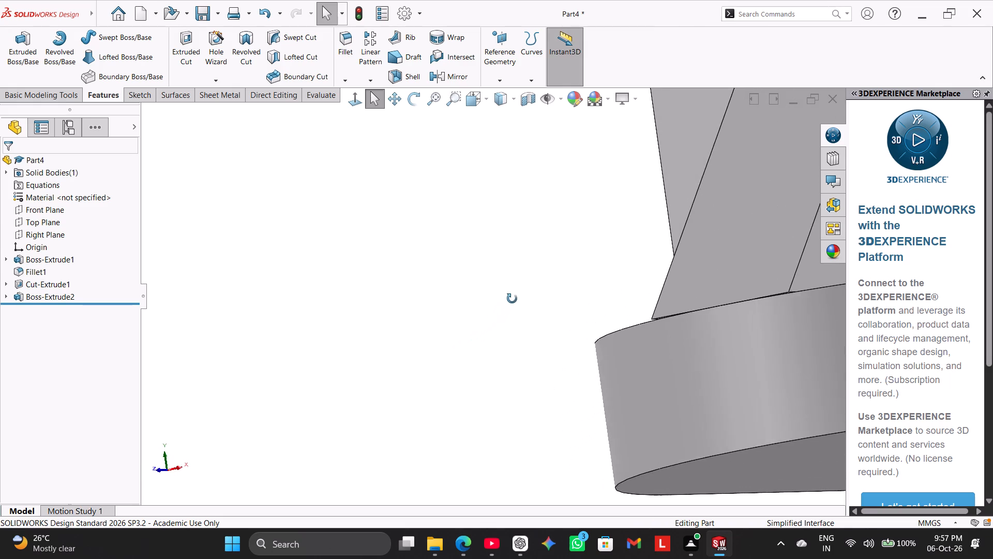
middle_click_drag(512, 299, 524, 383)
scroll(525, 376, "up", 4)
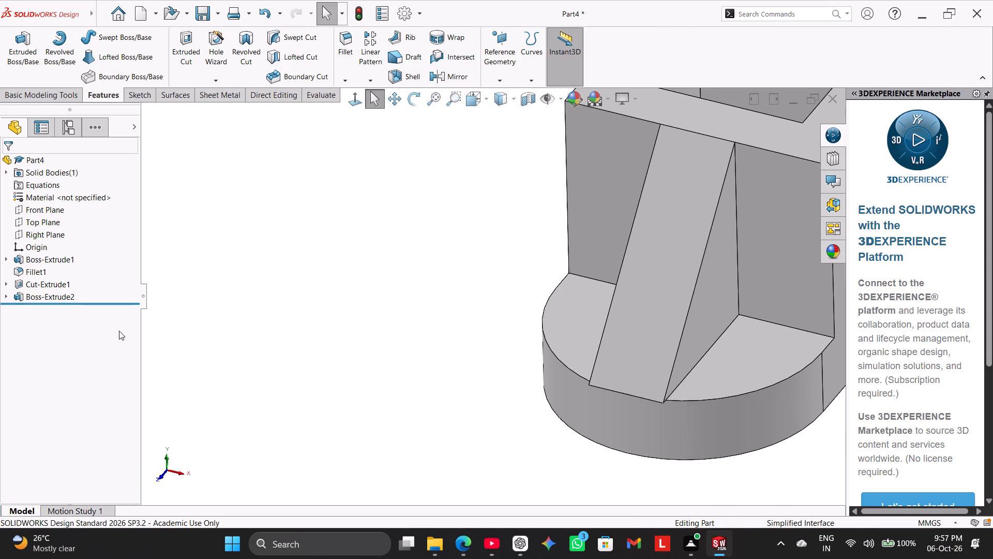
Reopen the extruded rib's sketch and suppress the coincident relation at the diagonal line's lower endpoint.
right_click(51, 297)
left_click(74, 269)
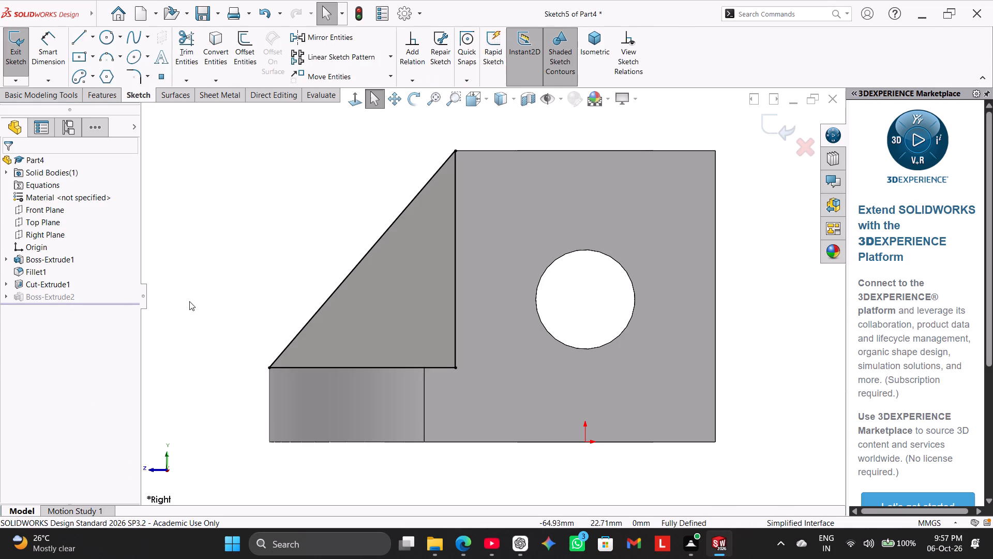
left_click(192, 301)
scroll(205, 327, "down", 4)
scroll(360, 341, "down", 3)
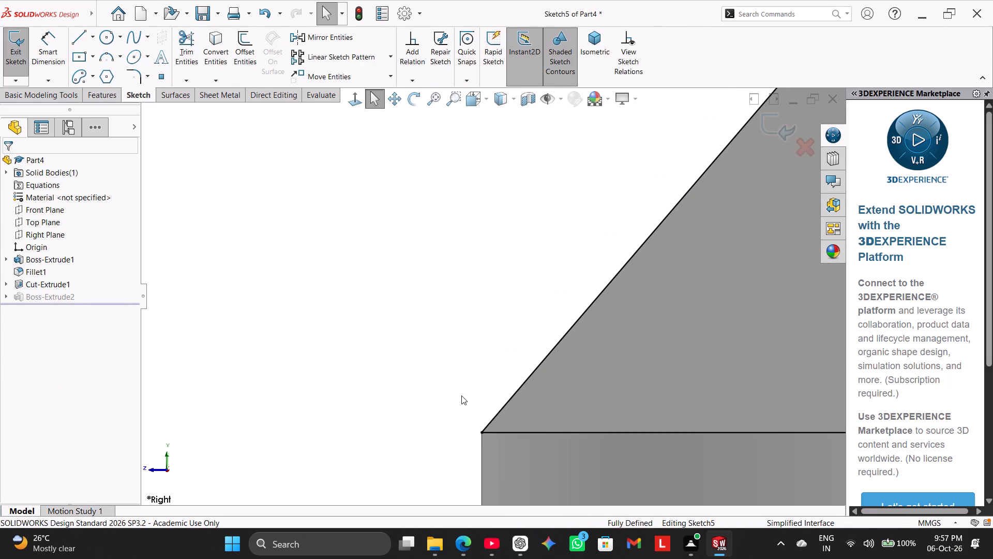
left_click_drag(482, 432, 502, 428)
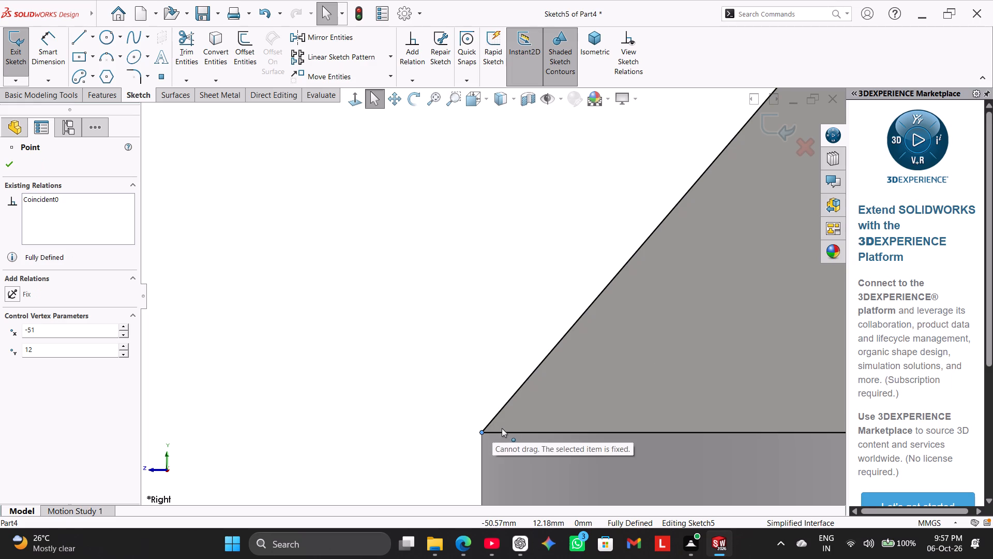
left_click_drag(502, 428, 494, 424)
left_click(419, 380)
left_click(490, 419)
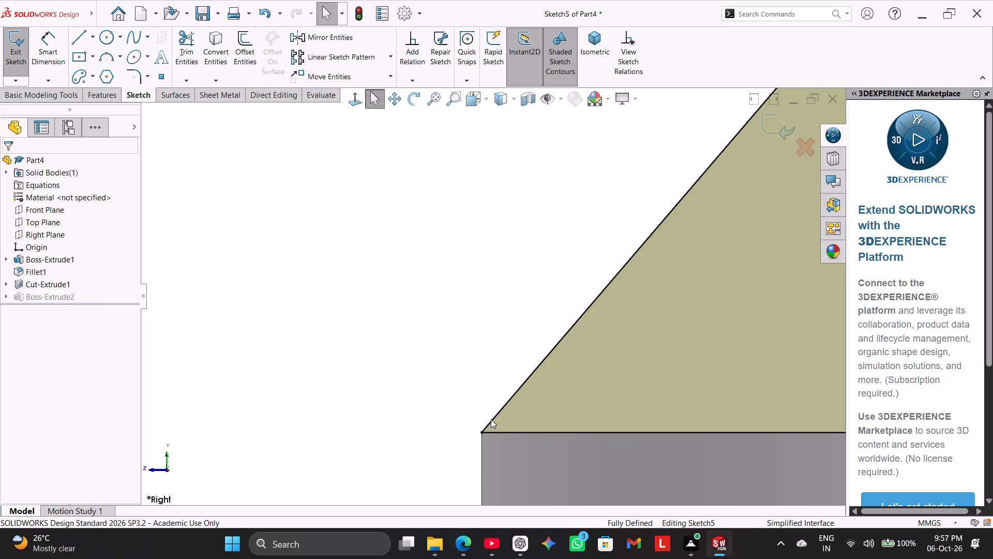
left_click(491, 422)
right_click(480, 438)
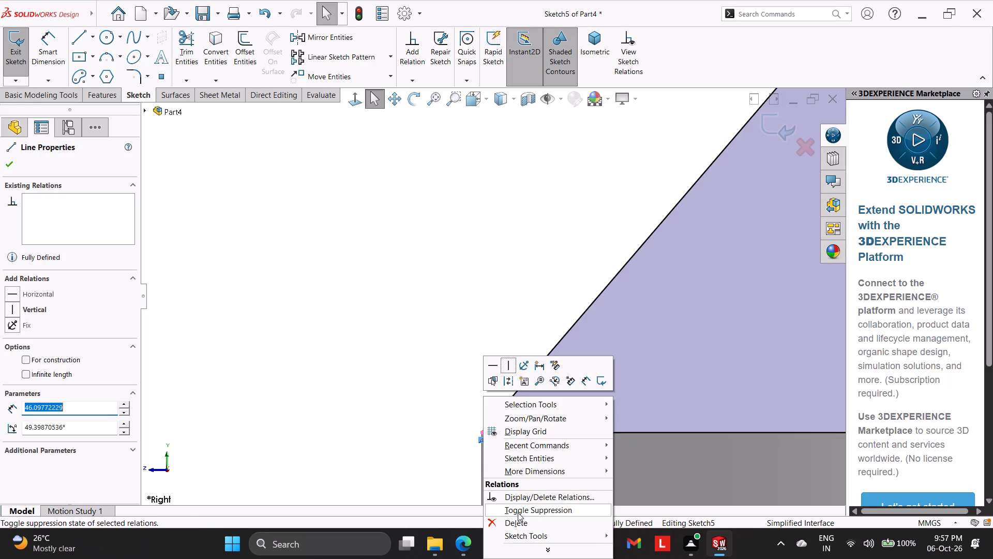
left_click(520, 513)
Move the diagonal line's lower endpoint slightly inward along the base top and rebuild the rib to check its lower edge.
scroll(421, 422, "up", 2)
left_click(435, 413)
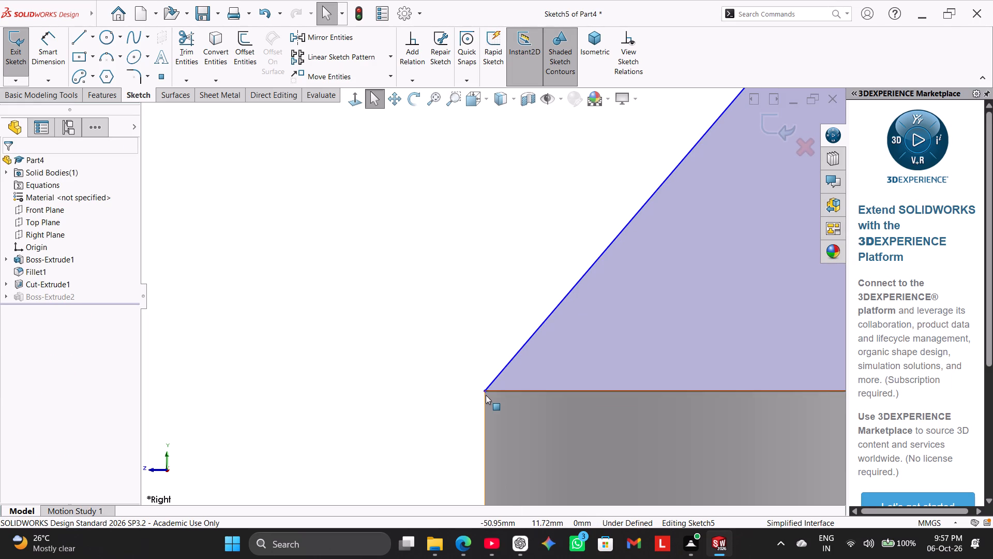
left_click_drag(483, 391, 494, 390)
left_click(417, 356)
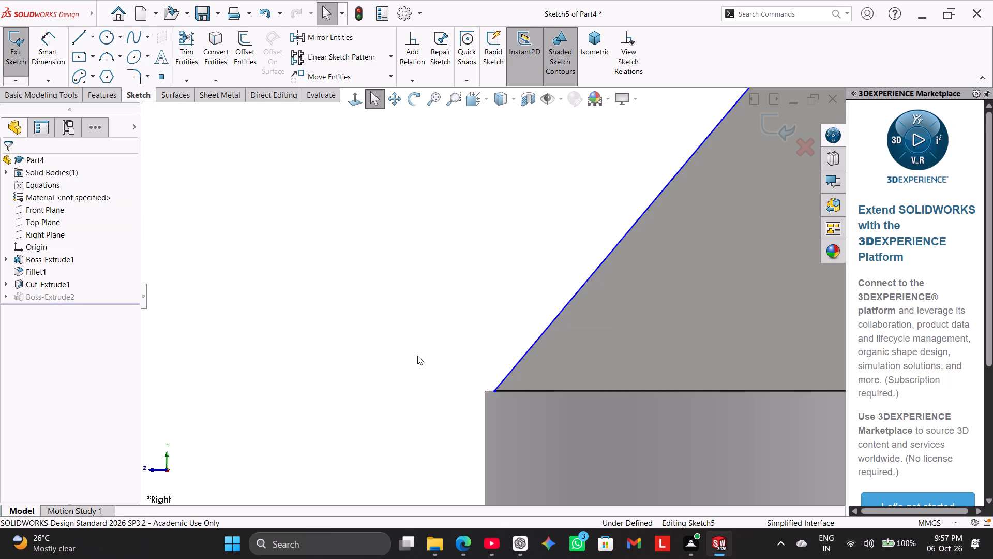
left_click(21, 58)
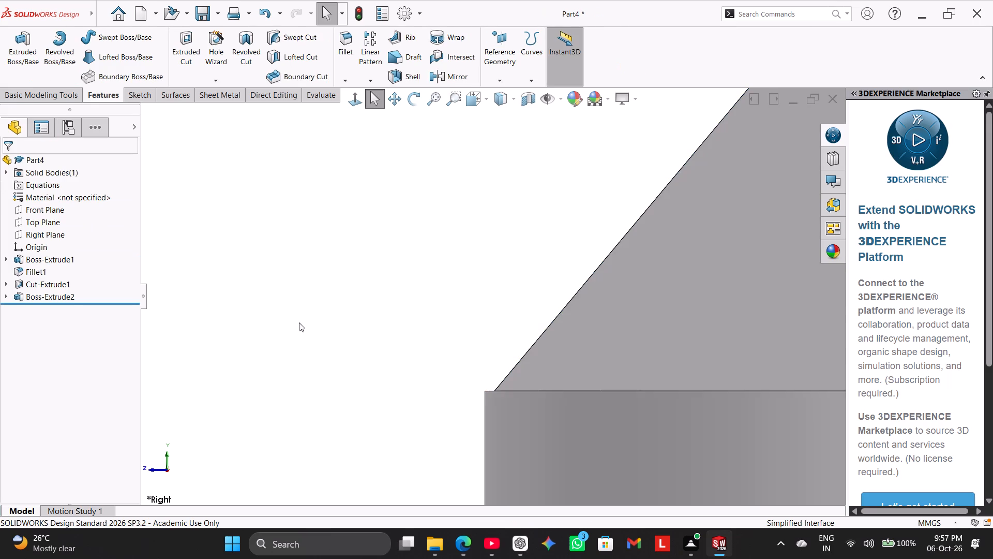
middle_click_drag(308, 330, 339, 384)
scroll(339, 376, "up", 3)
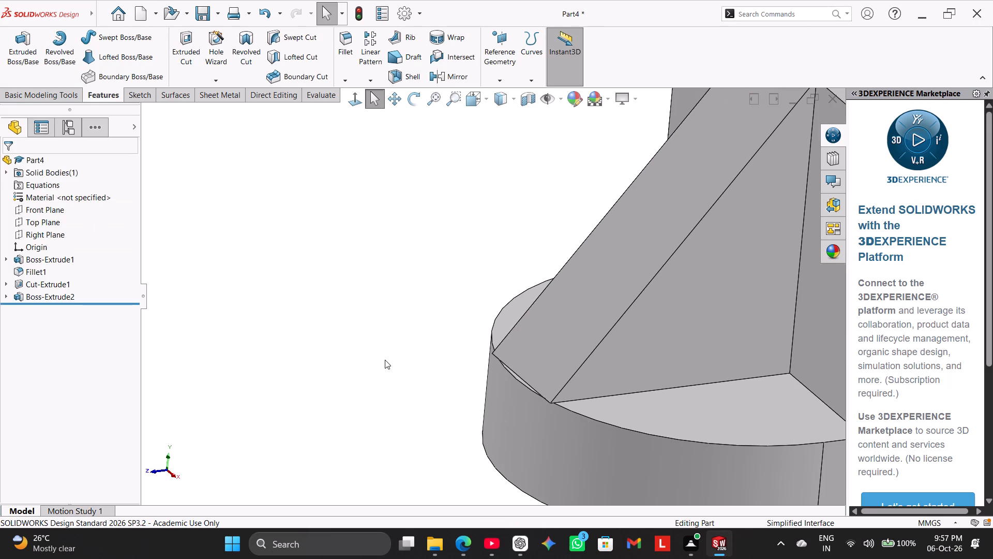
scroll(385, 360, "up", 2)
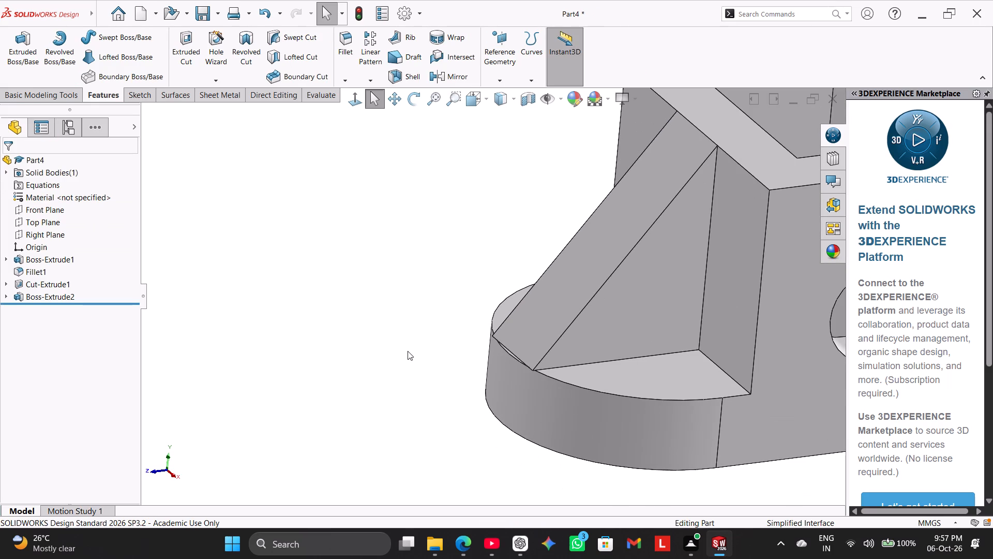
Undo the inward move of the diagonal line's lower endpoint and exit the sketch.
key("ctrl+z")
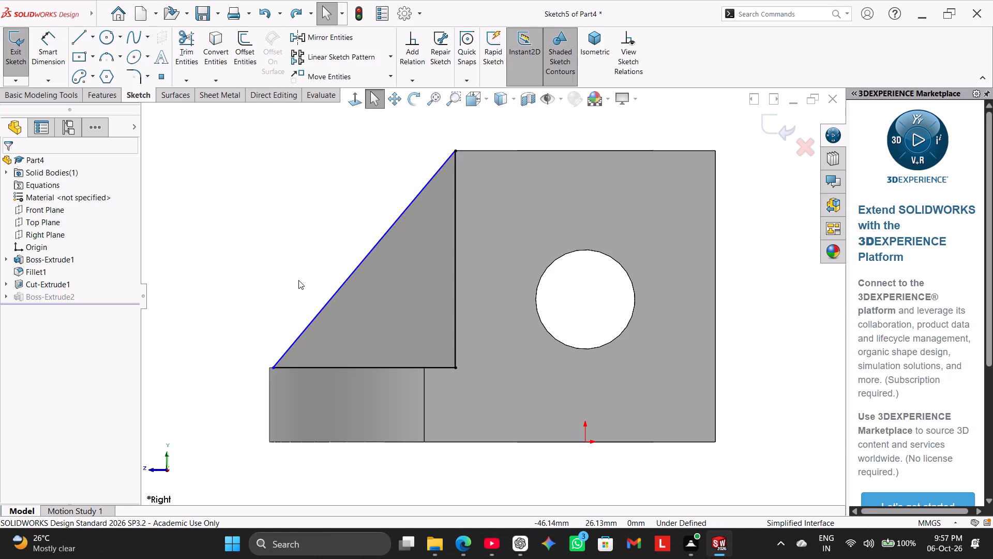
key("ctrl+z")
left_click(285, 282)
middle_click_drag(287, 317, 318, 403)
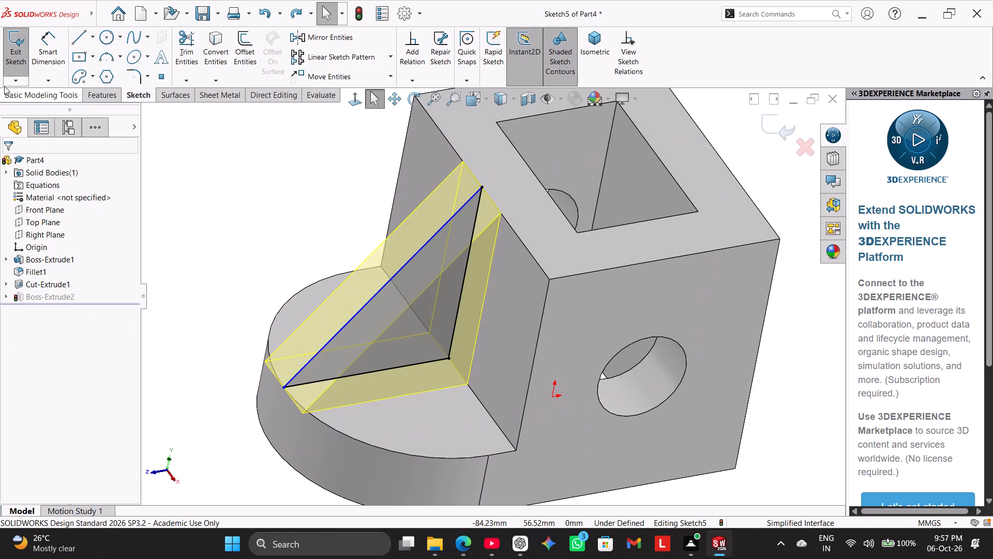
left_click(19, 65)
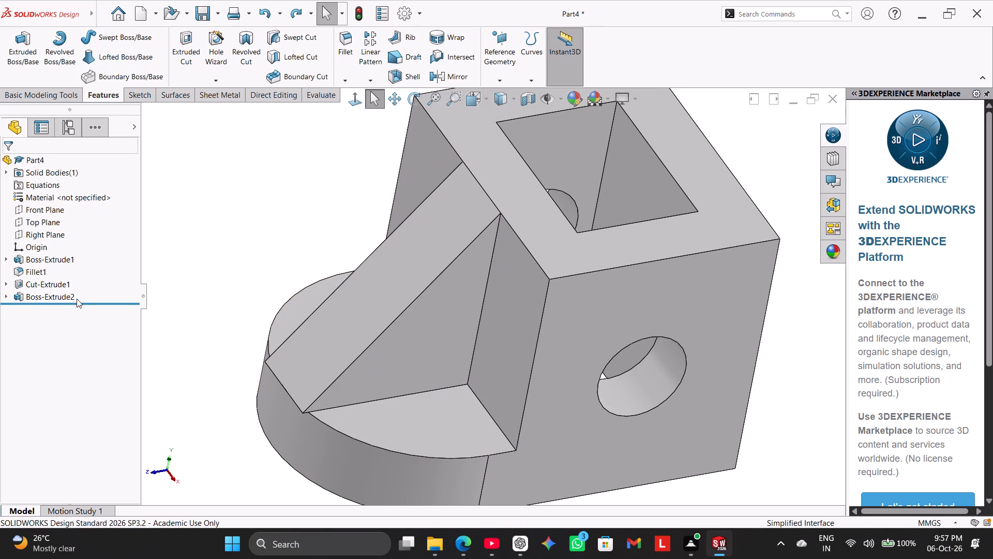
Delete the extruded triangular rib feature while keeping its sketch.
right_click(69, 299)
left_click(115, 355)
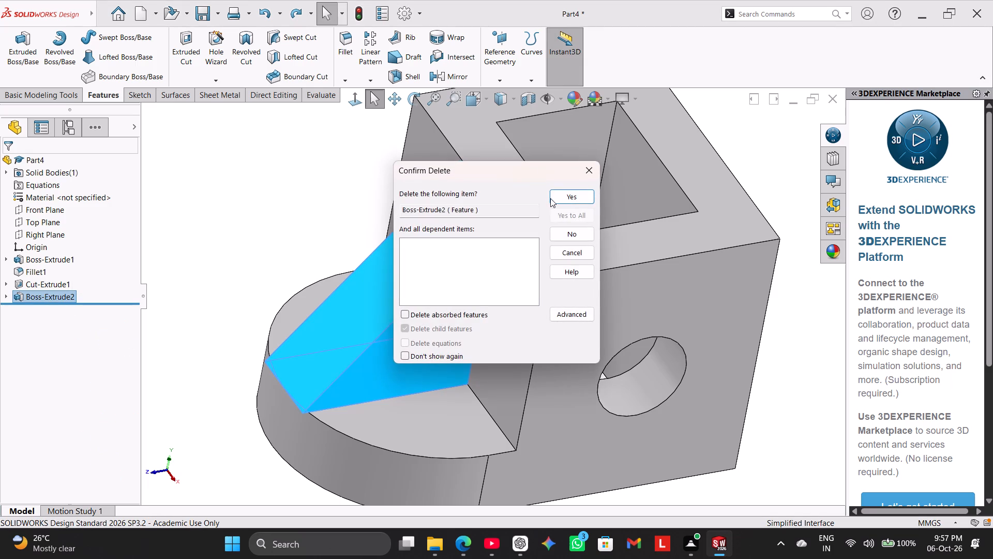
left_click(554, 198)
Reopen the triangular sketch in the normal view and trim away its horizontal and vertical lines, leaving only the diagonal.
left_click_drag(360, 101, 357, 118)
left_click(358, 97)
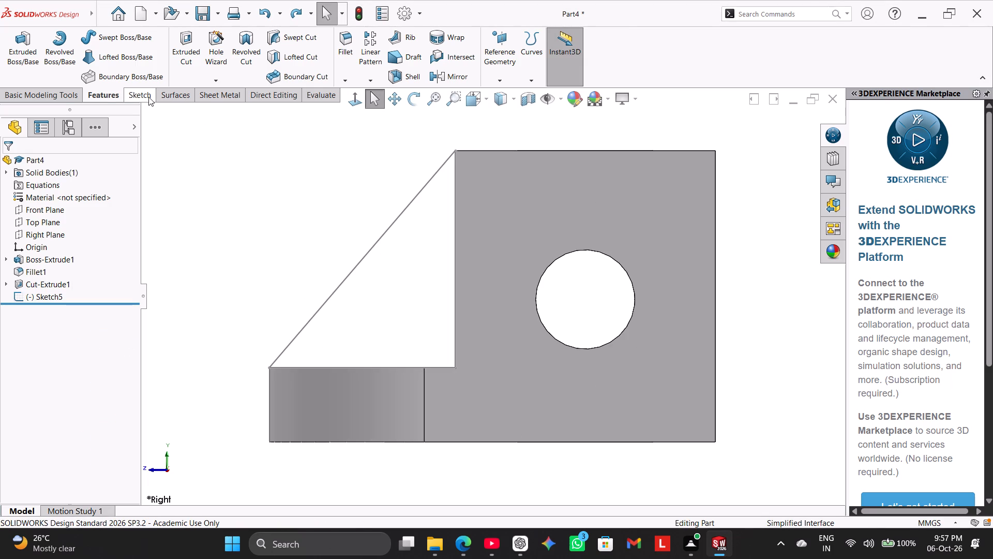
left_click(148, 97)
double_click(338, 291)
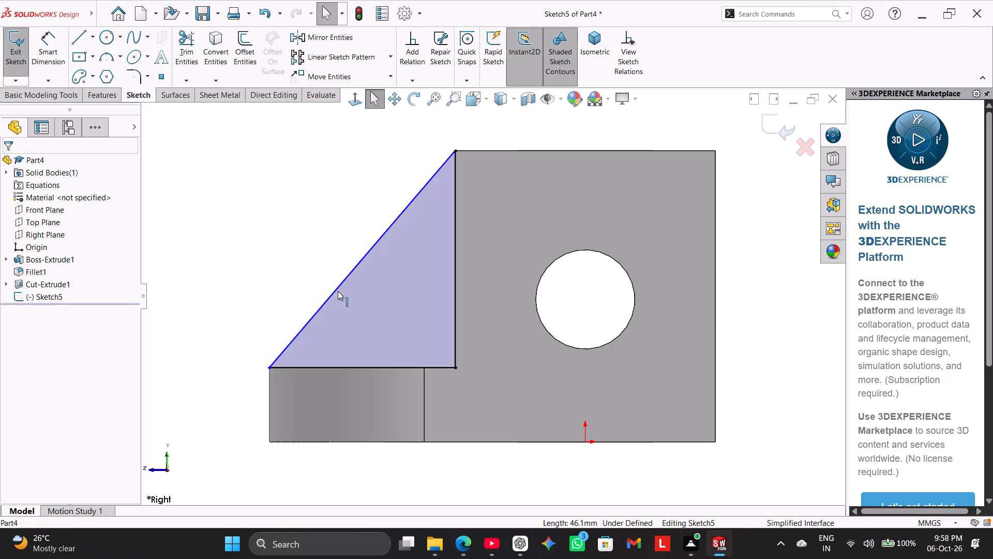
left_click(190, 56)
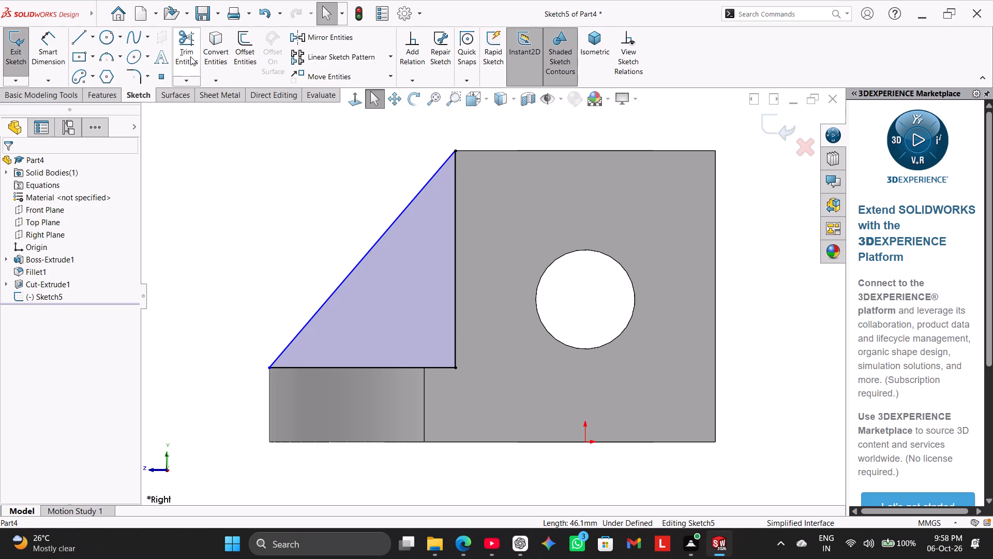
left_click(390, 365)
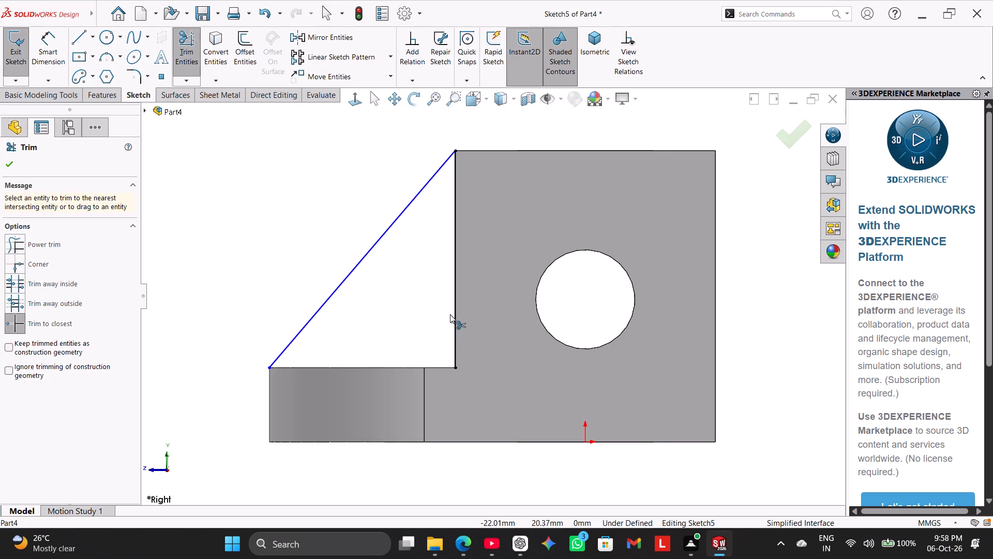
left_click(456, 296)
right_click(282, 252)
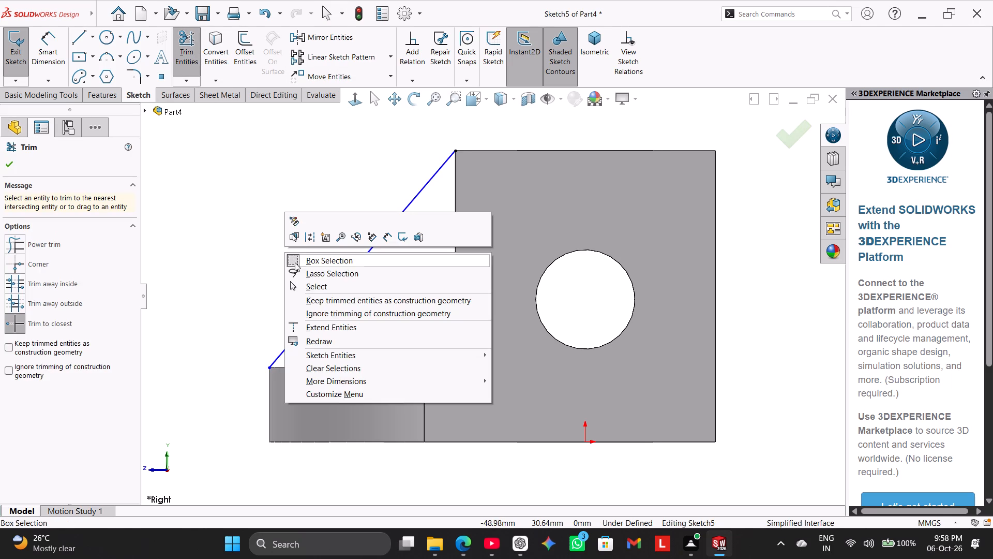
left_click(315, 287)
scroll(258, 366, "down", 2)
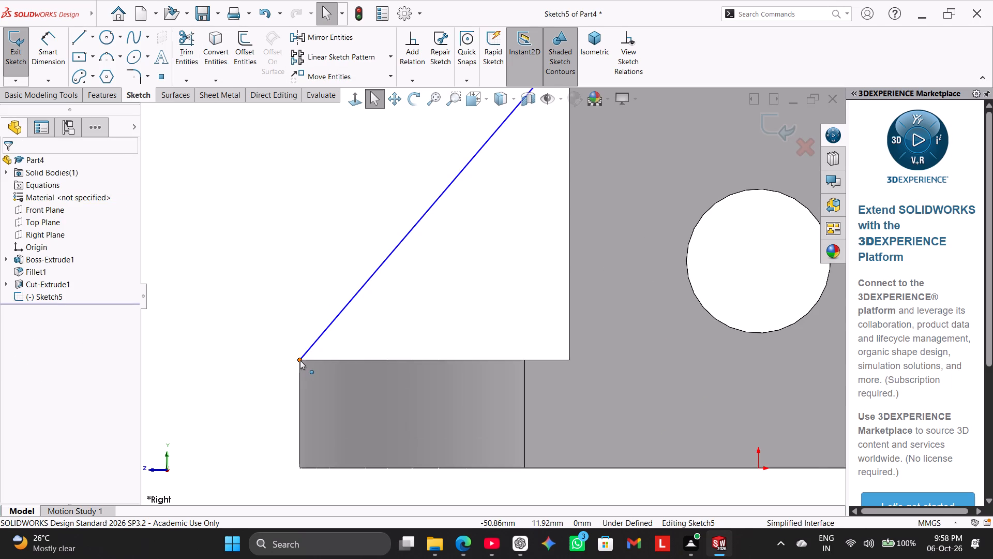
Move the diagonal line's lower endpoint slightly outward, past the outer corner of the base's rounded end.
left_click_drag(299, 360, 286, 358)
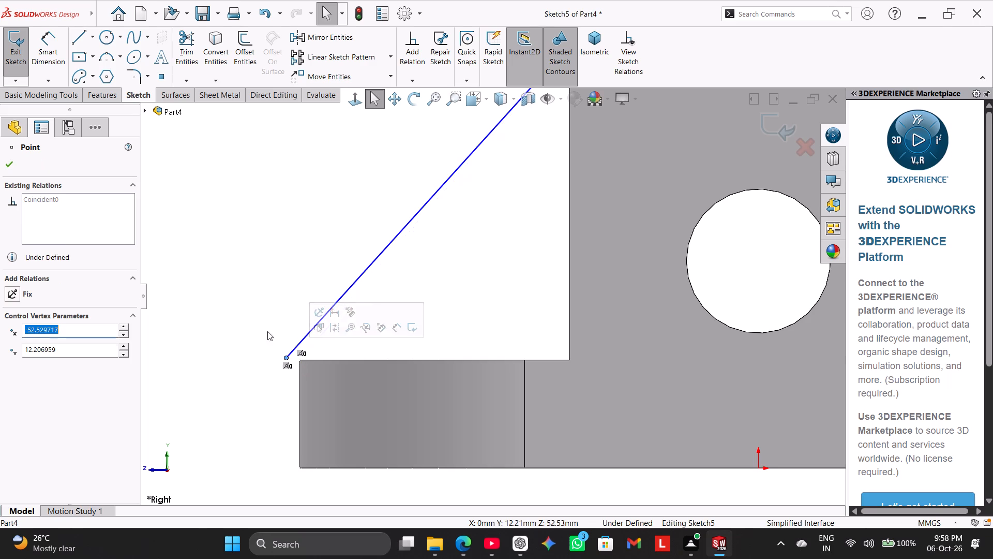
left_click(253, 291)
scroll(309, 315, "up", 2)
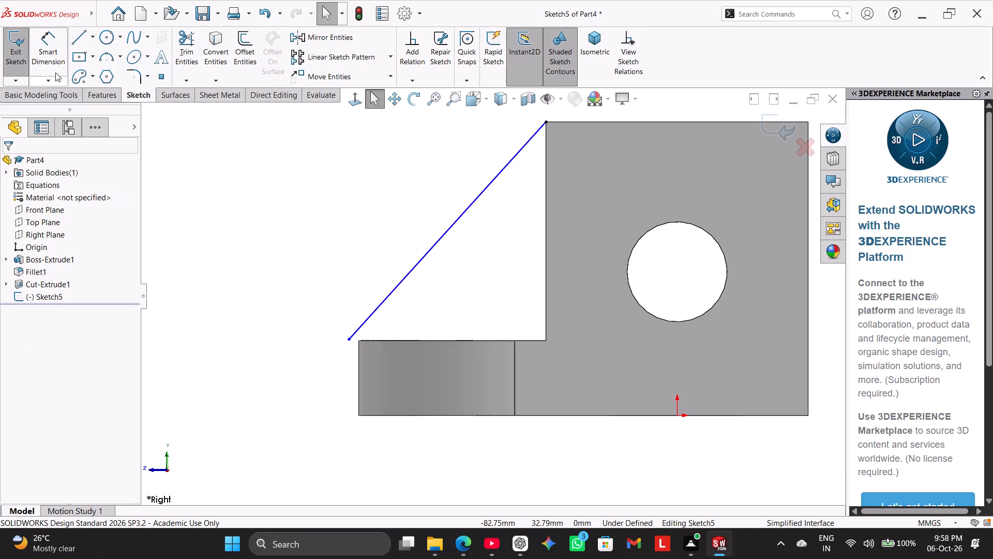
Draw a horizontal line about 1.8 mm long outward from the outer corner of the base's top edge.
left_click(75, 41)
scroll(355, 340, "down", 4)
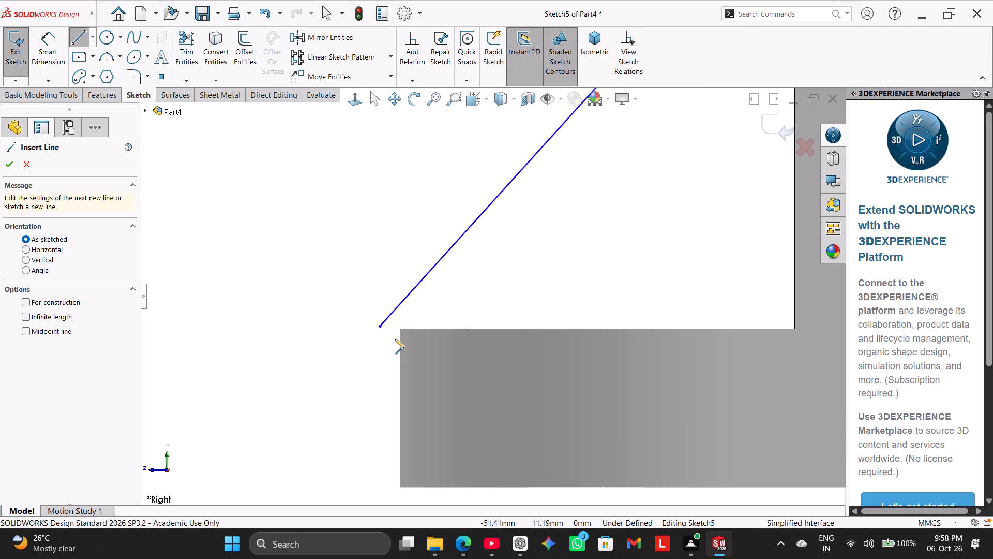
left_click(399, 328)
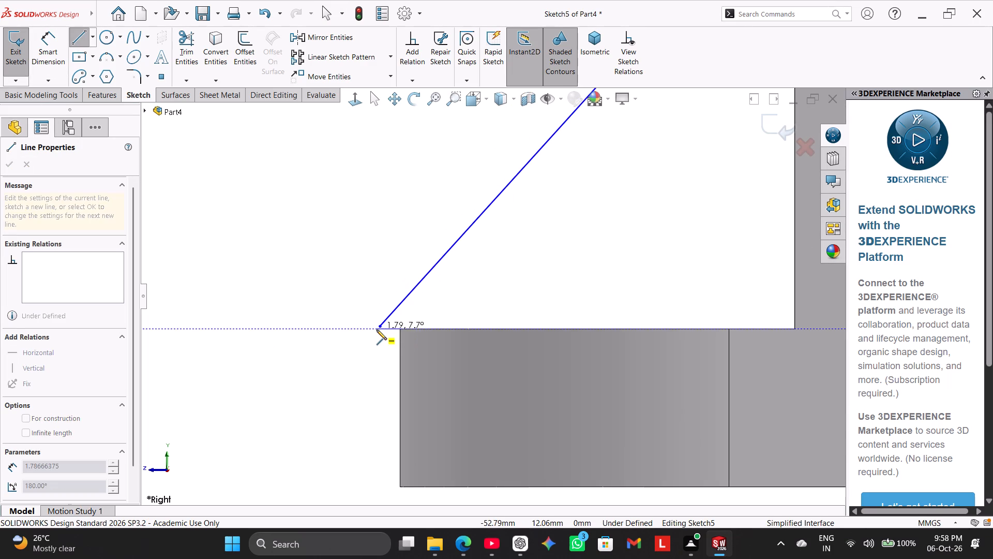
left_click(377, 330)
right_click(317, 303)
left_click(327, 309)
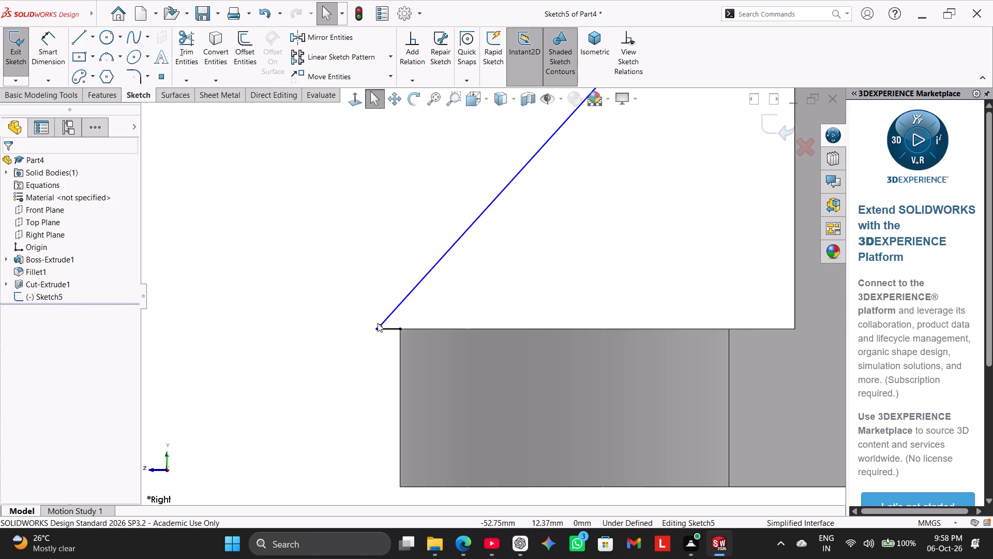
Make the diagonal line's lower endpoint coincident with the outer end of the short horizontal line.
scroll(378, 323, "down", 3)
left_click(401, 322)
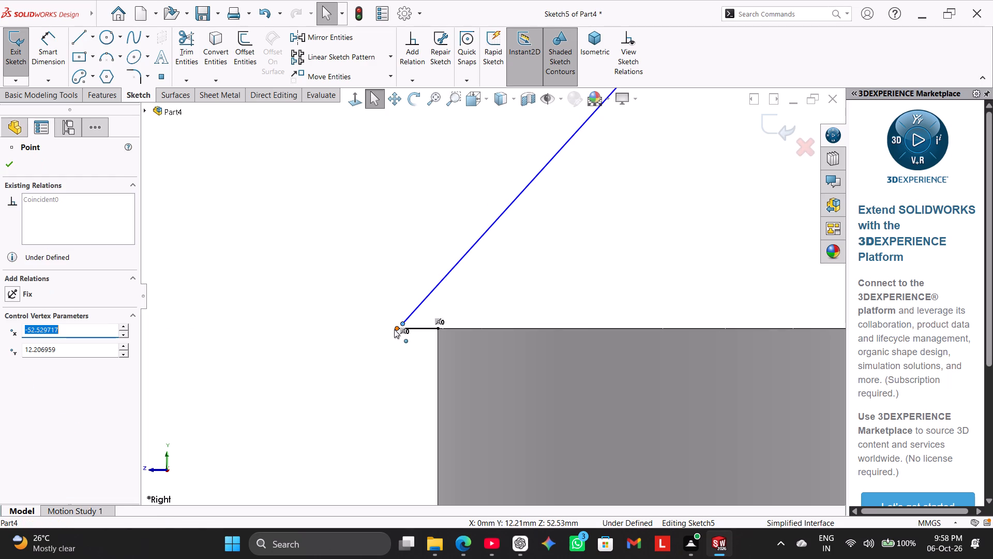
left_click(398, 328, "ctrl")
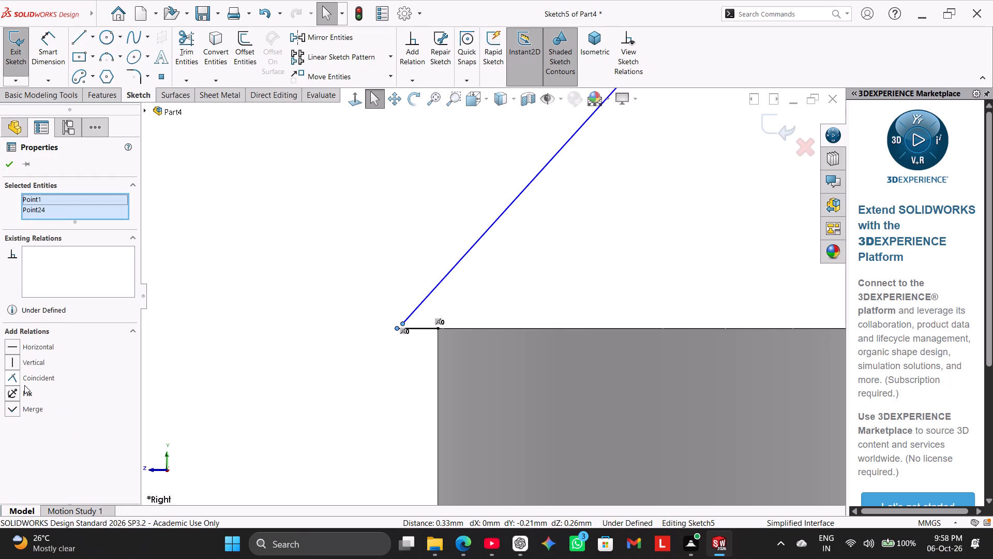
left_click(31, 379)
left_click(227, 302)
Make the diagonal line's upper endpoint coincident with the vertical edge of the upright block.
scroll(622, 289, "up", 3)
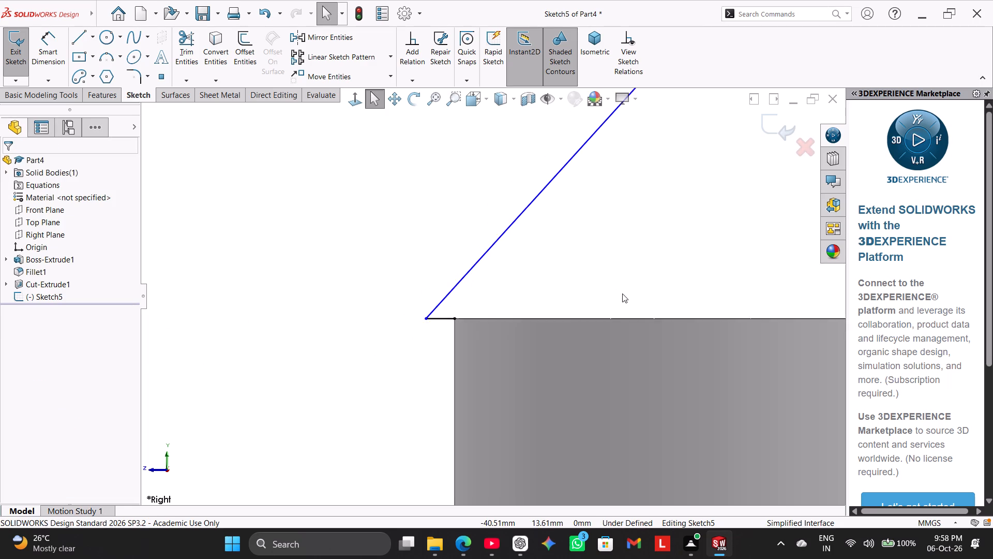
scroll(622, 293, "up", 6)
scroll(635, 204, "down", 2)
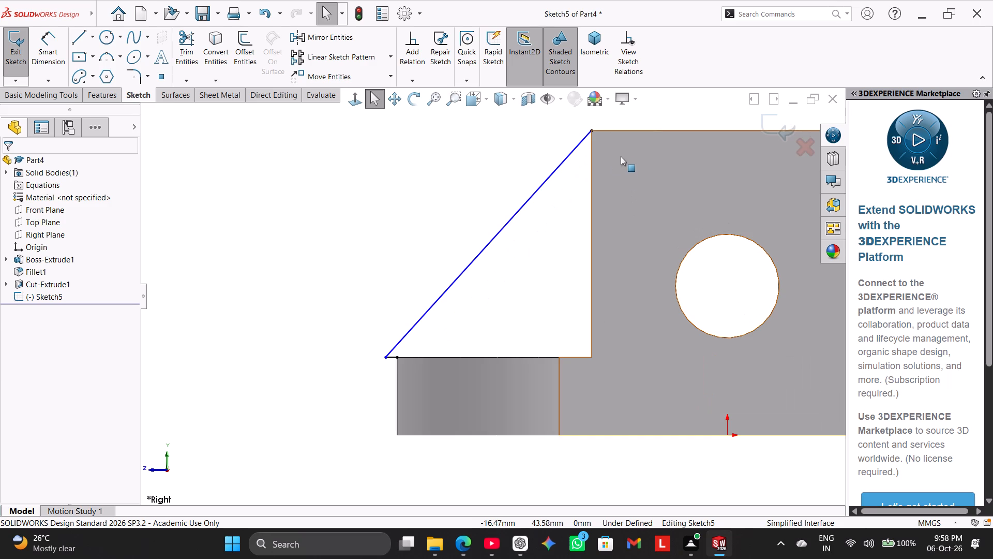
scroll(593, 144, "down", 2)
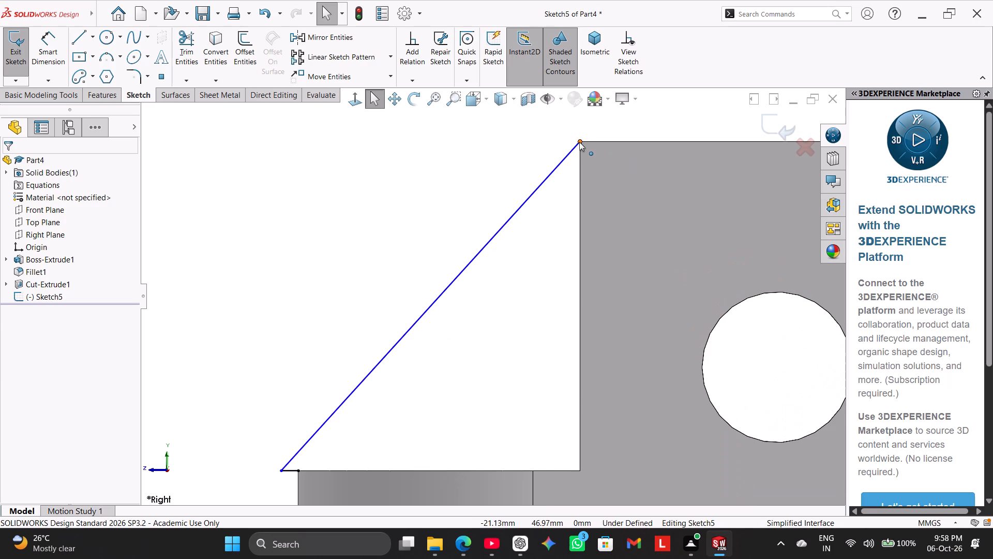
left_click(579, 142, "ctrl")
left_click(579, 155, "ctrl")
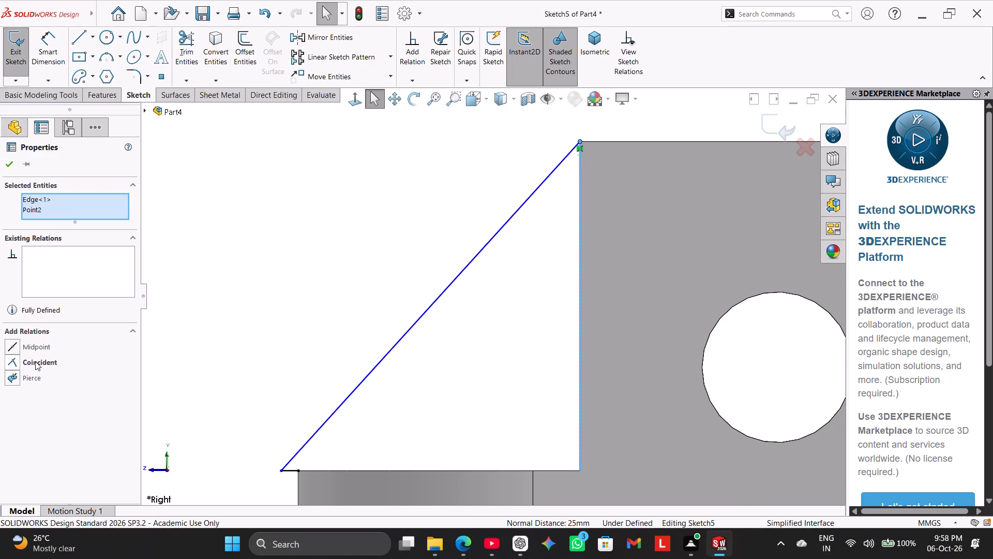
left_click(35, 361)
left_click(254, 247)
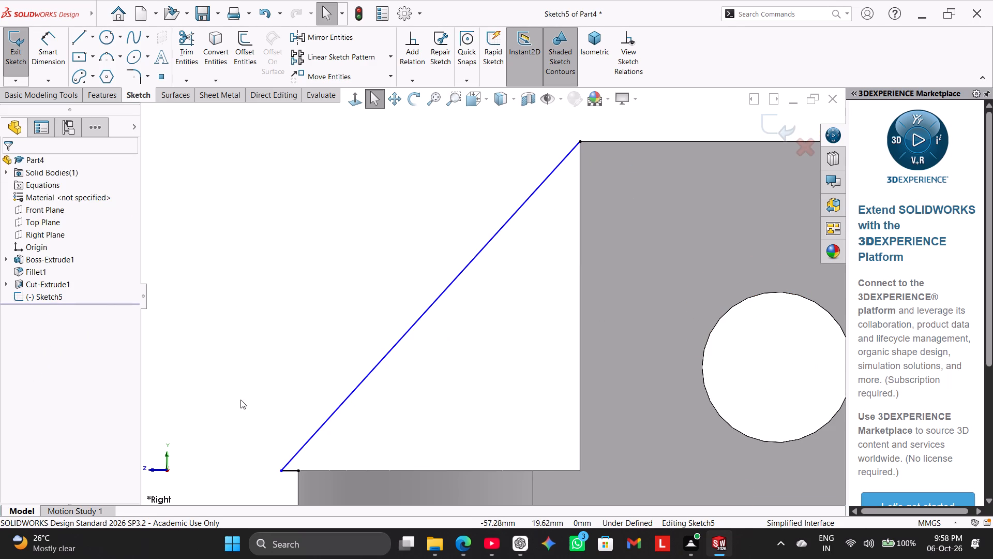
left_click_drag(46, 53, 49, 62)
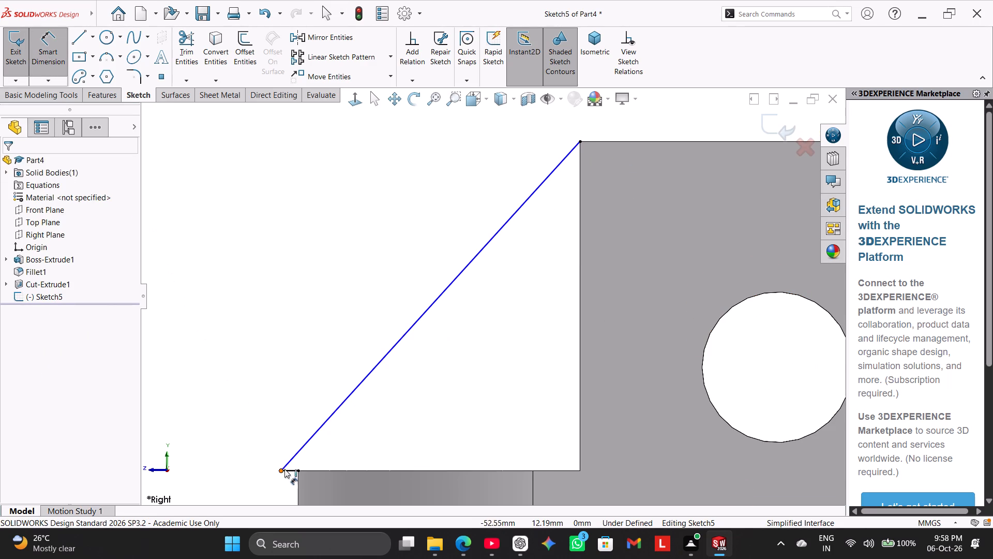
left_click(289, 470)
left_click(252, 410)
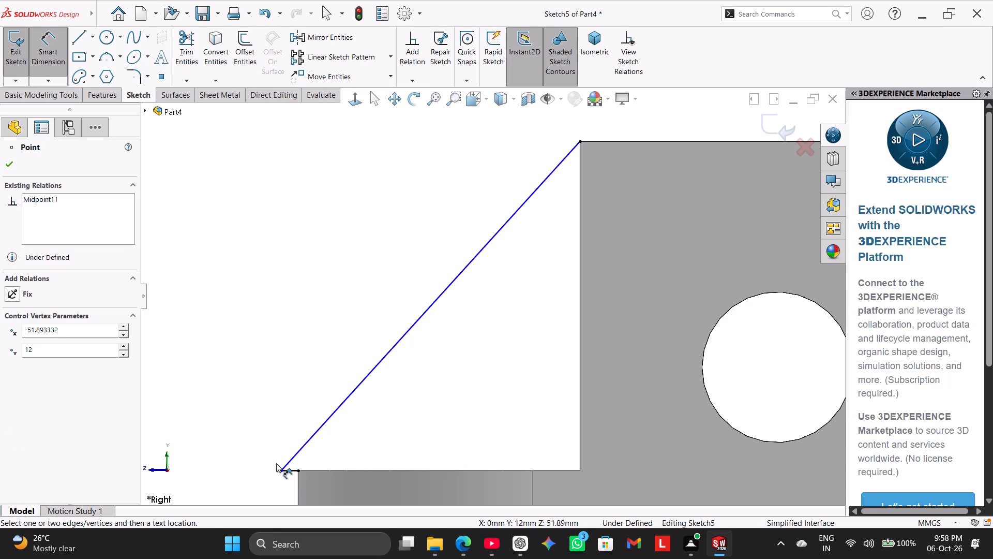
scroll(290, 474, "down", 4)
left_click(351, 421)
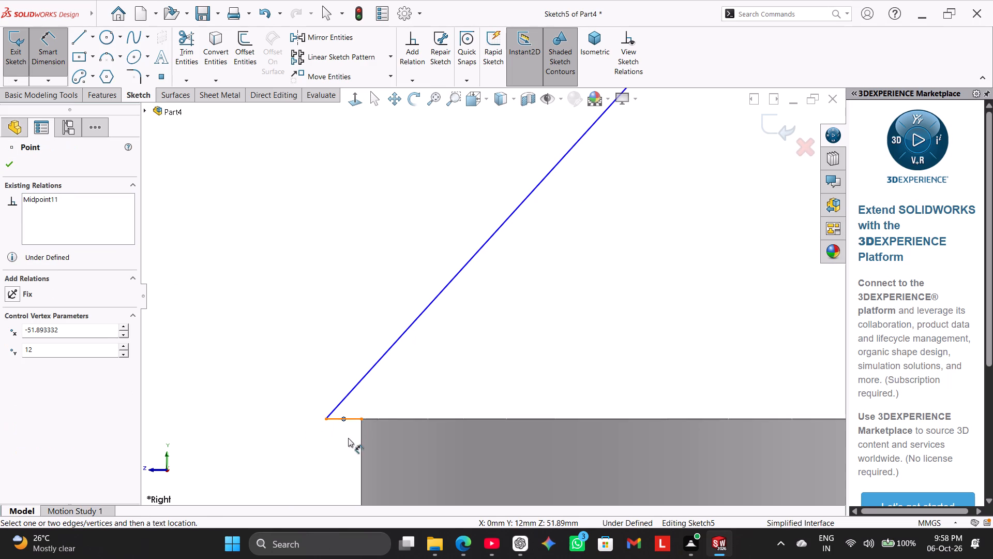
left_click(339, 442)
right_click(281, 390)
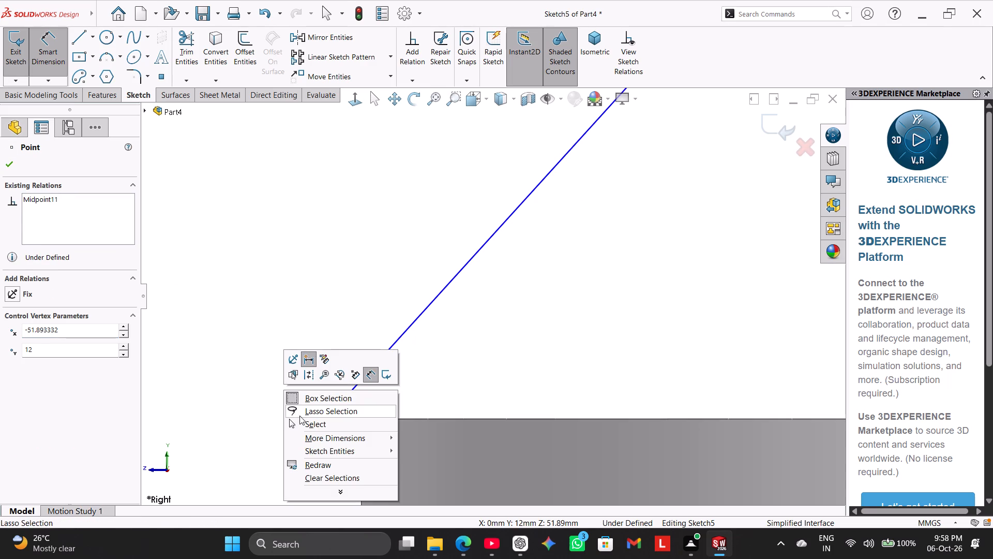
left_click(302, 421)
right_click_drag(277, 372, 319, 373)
Dimension the short horizontal line beyond the base's rounded end to 1 mm.
right_click_drag(270, 348, 440, 320)
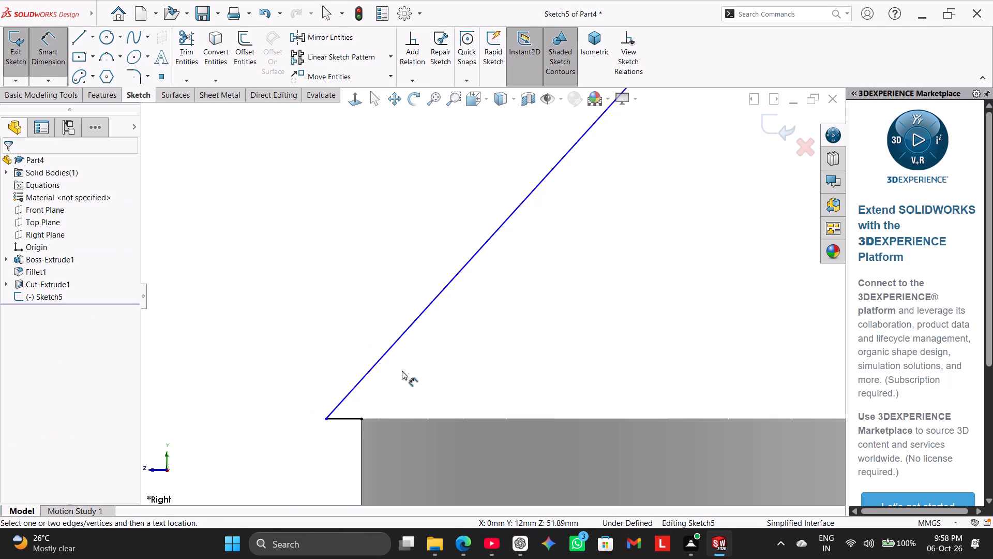
left_click(351, 421)
left_click(348, 445)
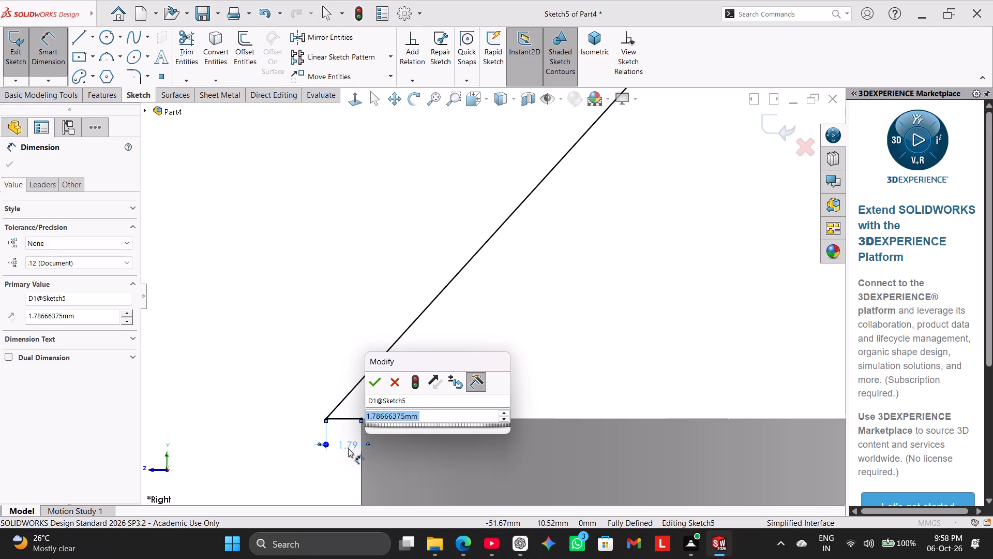
key("1")
left_click(378, 378)
left_click(298, 365)
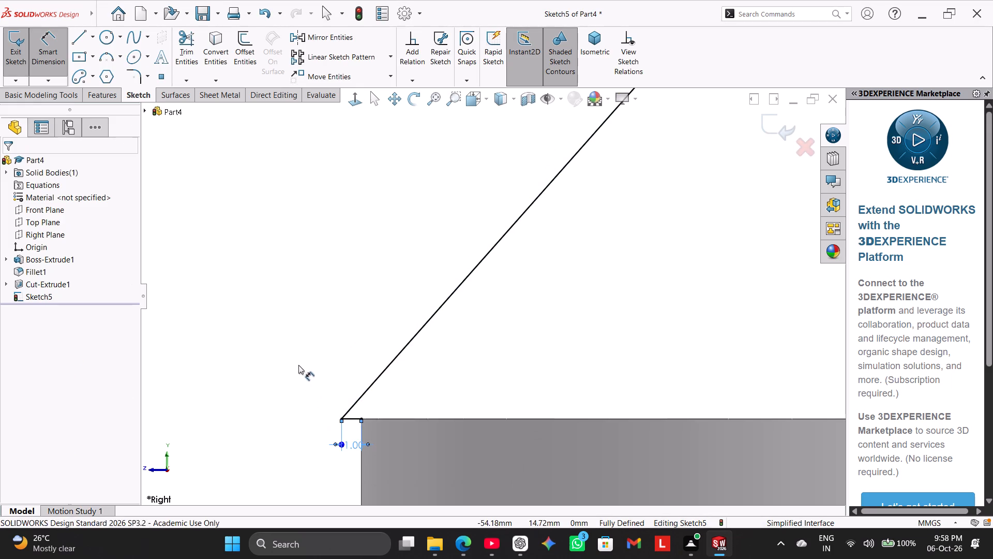
Create a Rib feature from the diagonal sketch, 14 mm thick and centred on both sides of the sketch.
scroll(538, 323, "up", 7)
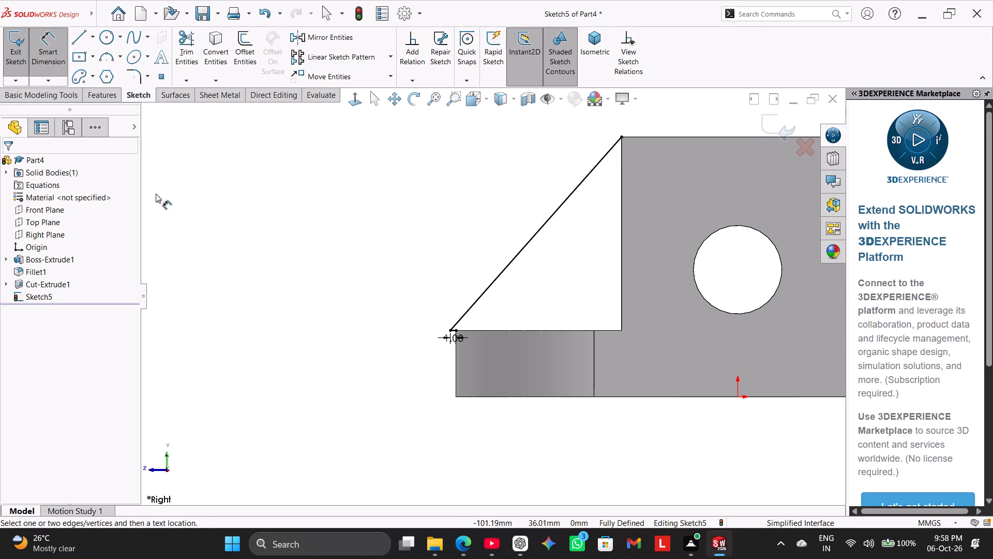
left_click(100, 92)
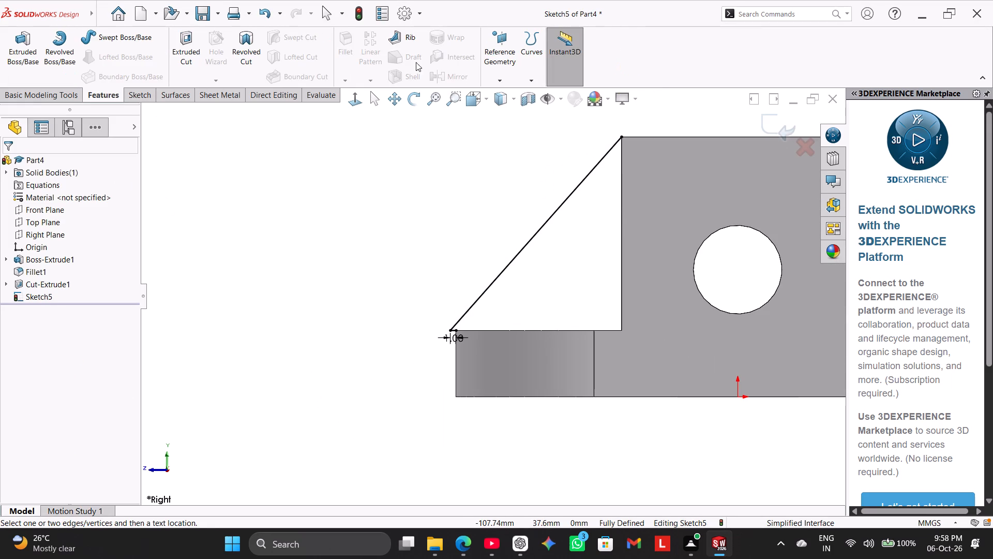
left_click(410, 39)
middle_click_drag(349, 222, 378, 295)
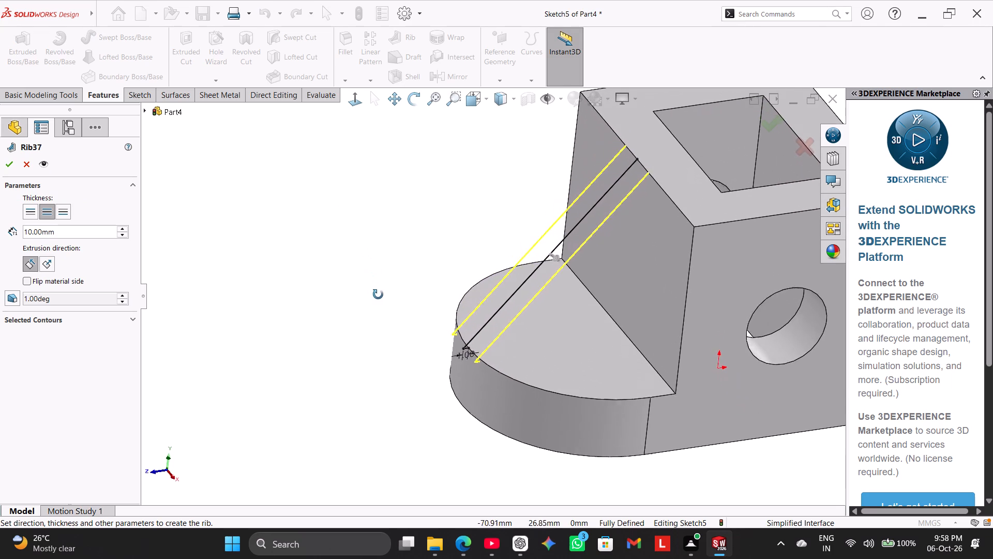
middle_click_drag(378, 295, 377, 306)
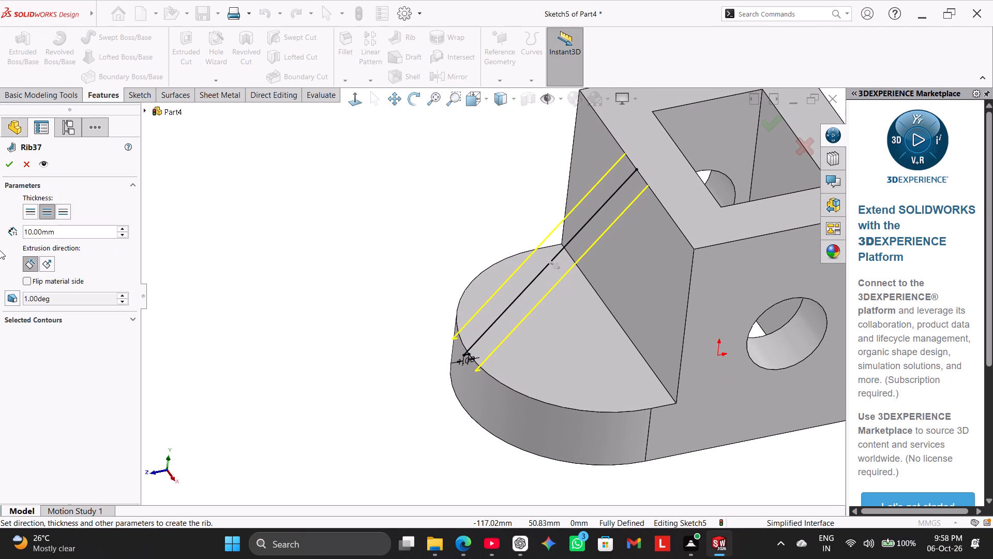
left_click(48, 230)
left_click(51, 230)
triple_click(55, 230)
type("14")
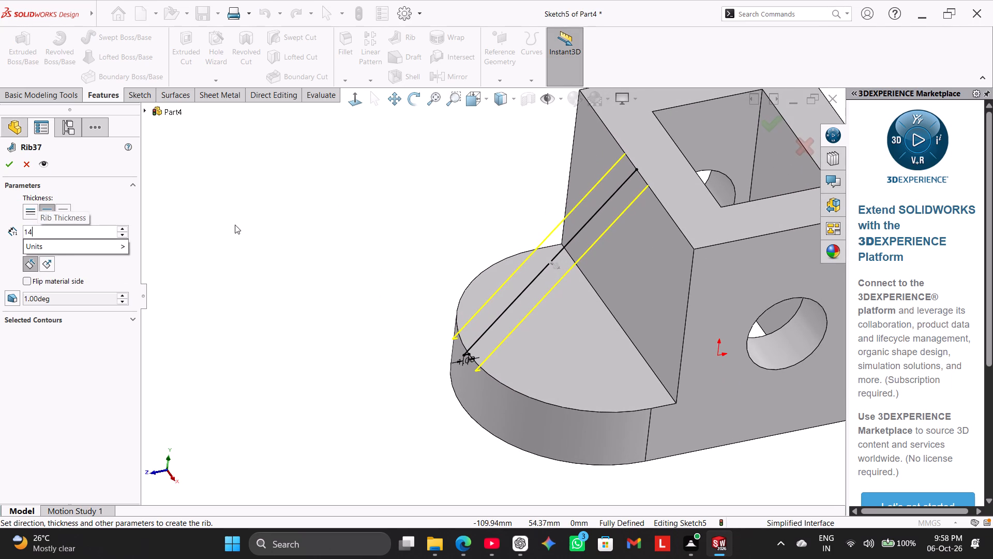
left_click(230, 219)
left_click(10, 164)
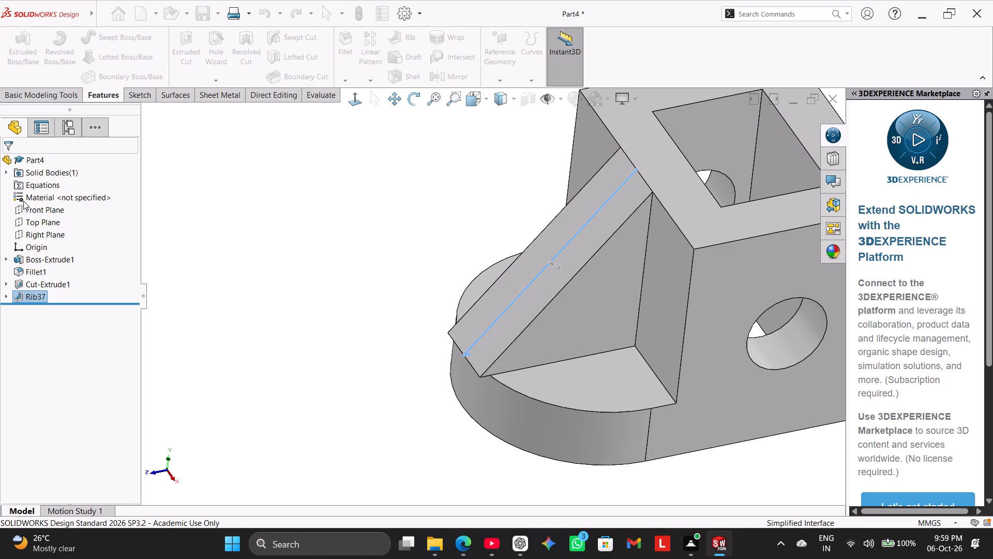
left_click(142, 313)
Inspect the rib's lower end where it meets the rounded base, from below and from the side.
middle_click_drag(220, 338, 194, 291)
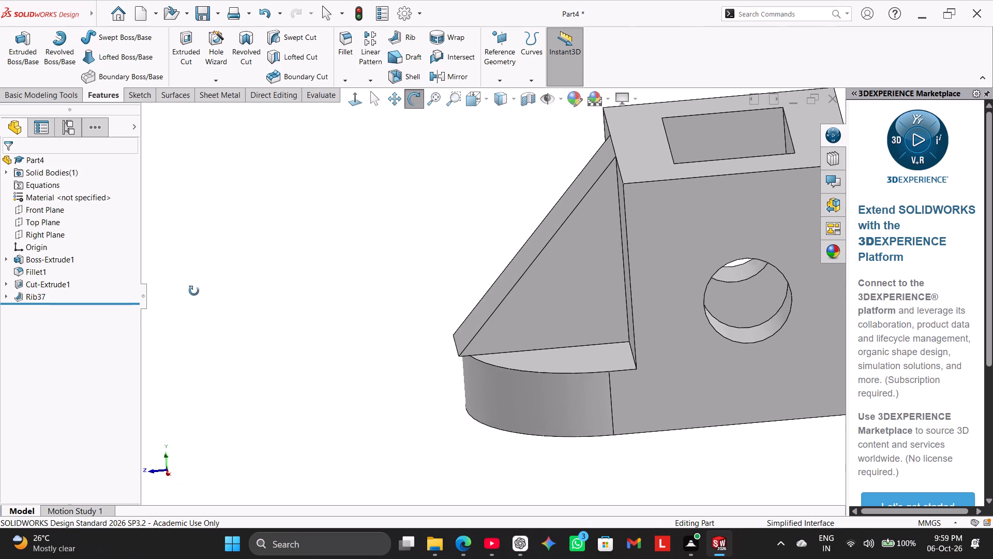
middle_click_drag(194, 291, 194, 289)
right_click_drag(182, 328, 224, 249)
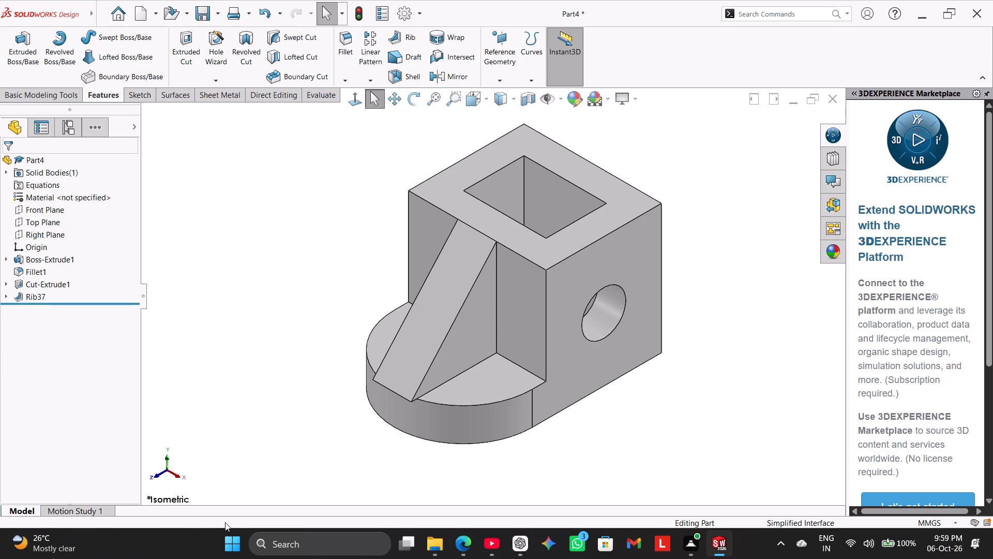
middle_click_drag(323, 454, 334, 398)
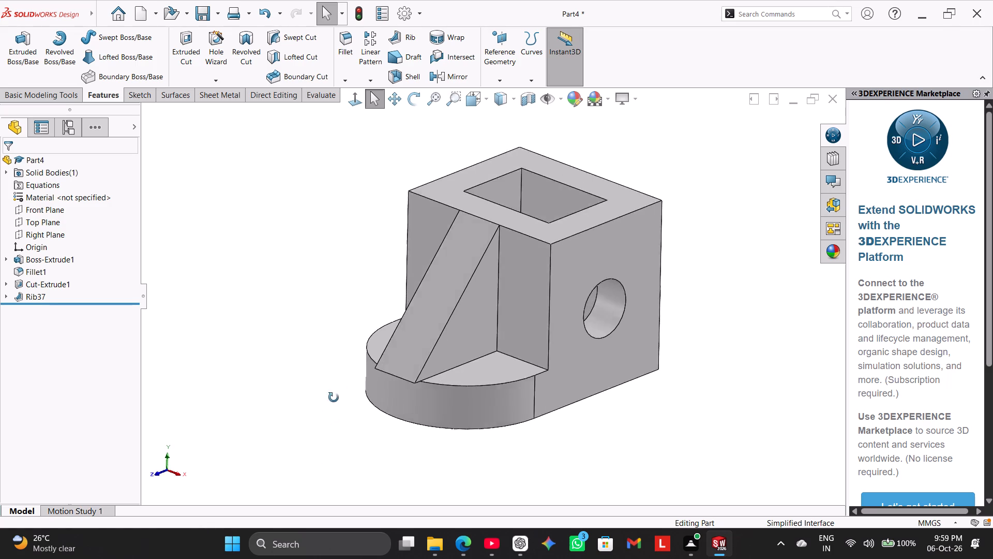
middle_click_drag(334, 398, 308, 322)
scroll(412, 229, "down", 3)
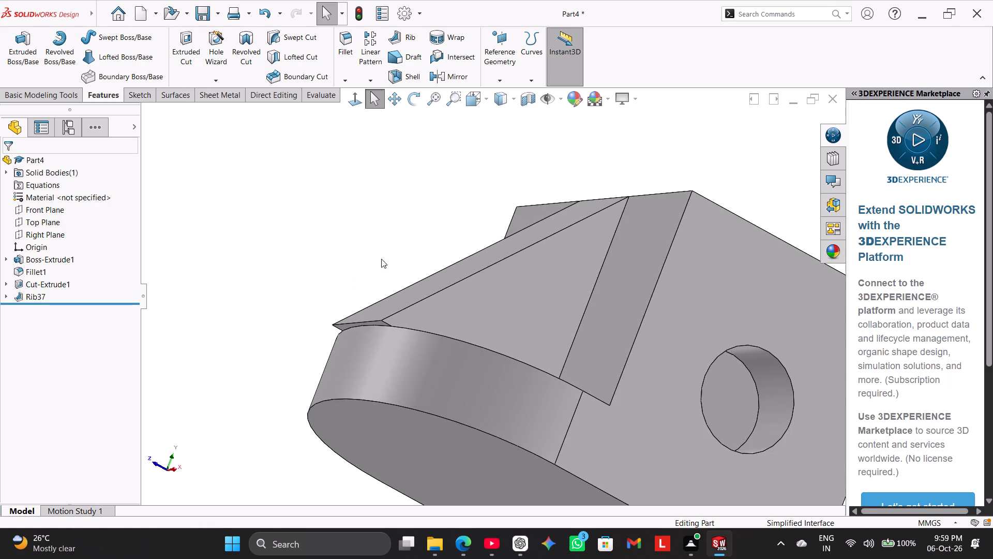
scroll(345, 385, "down", 3)
scroll(404, 252, "down", 2)
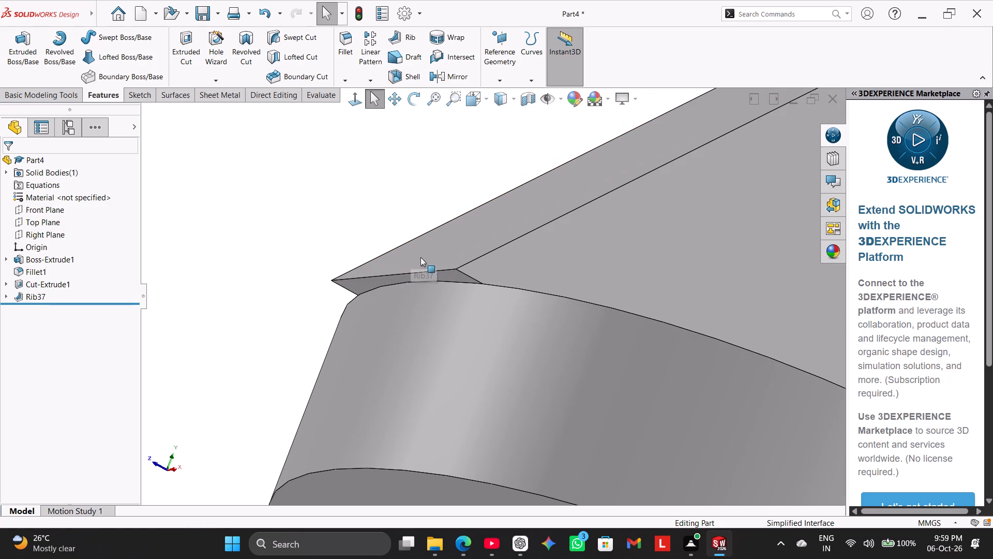
scroll(472, 261, "down", 3)
middle_click_drag(318, 202, 306, 210)
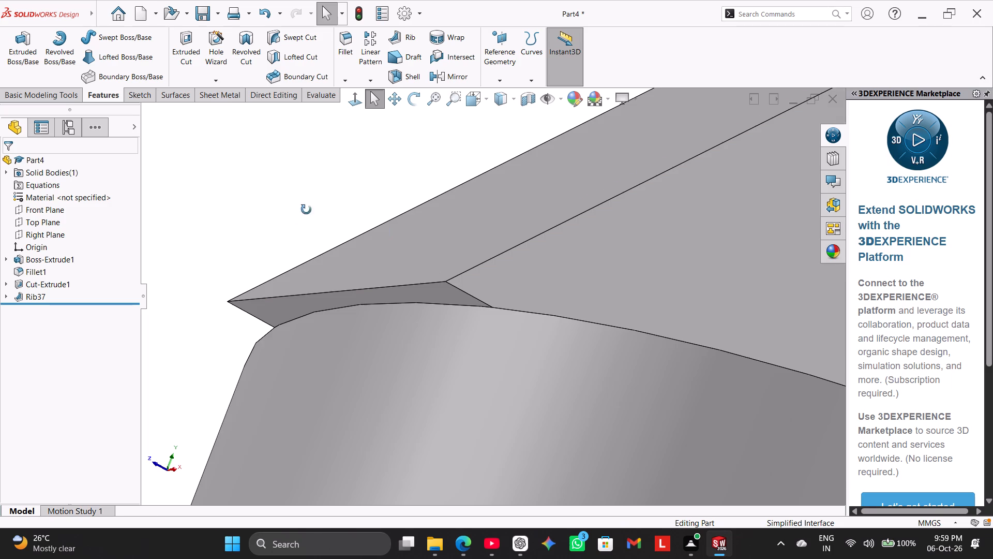
middle_click_drag(306, 210, 353, 191)
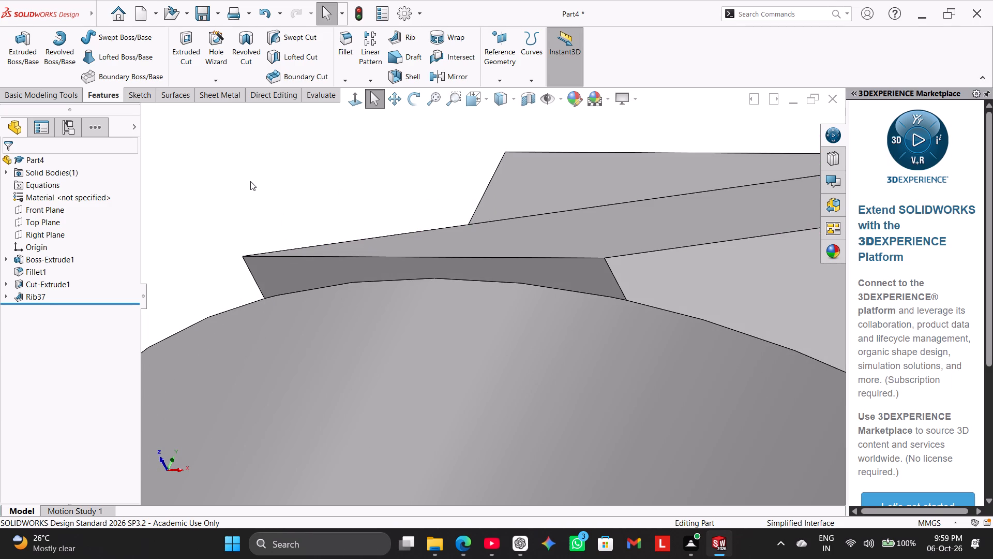
scroll(455, 297, "up", 3)
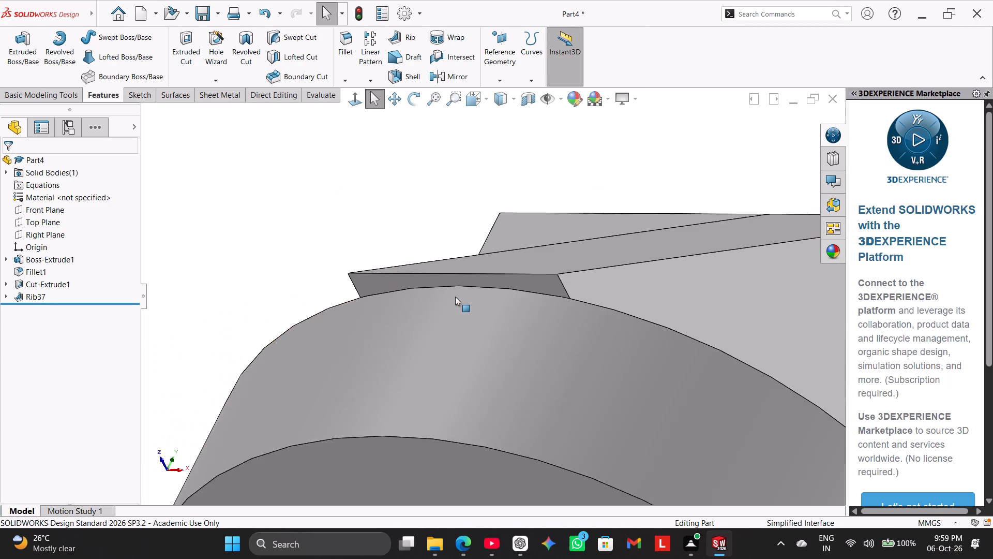
scroll(455, 297, "up", 4)
middle_click_drag(584, 278, 534, 295)
scroll(699, 269, "down", 2)
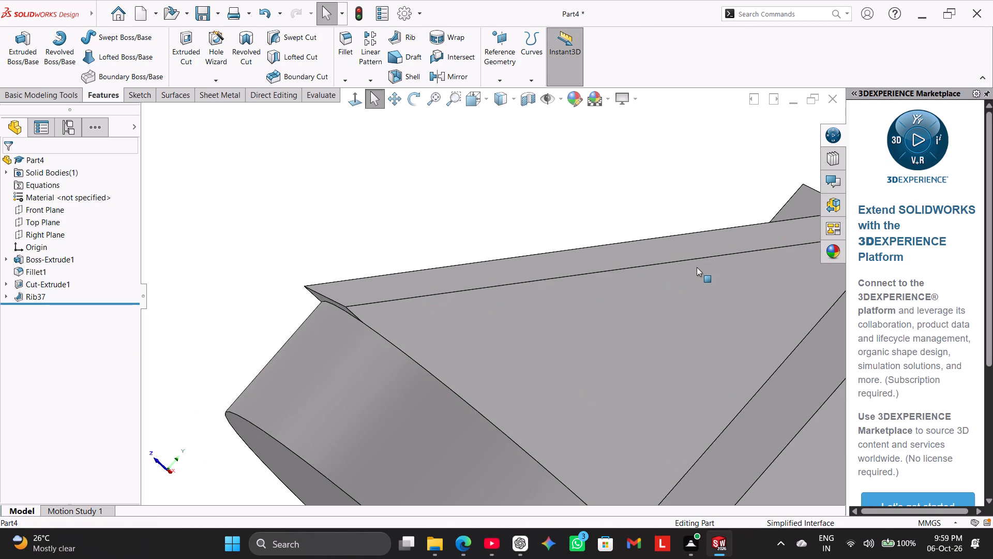
Start a sketch on the rib's triangular side face and draw a line about 46 mm long from the rounded base's upper edge to the rib's top corner.
right_click(668, 304)
left_click(697, 281)
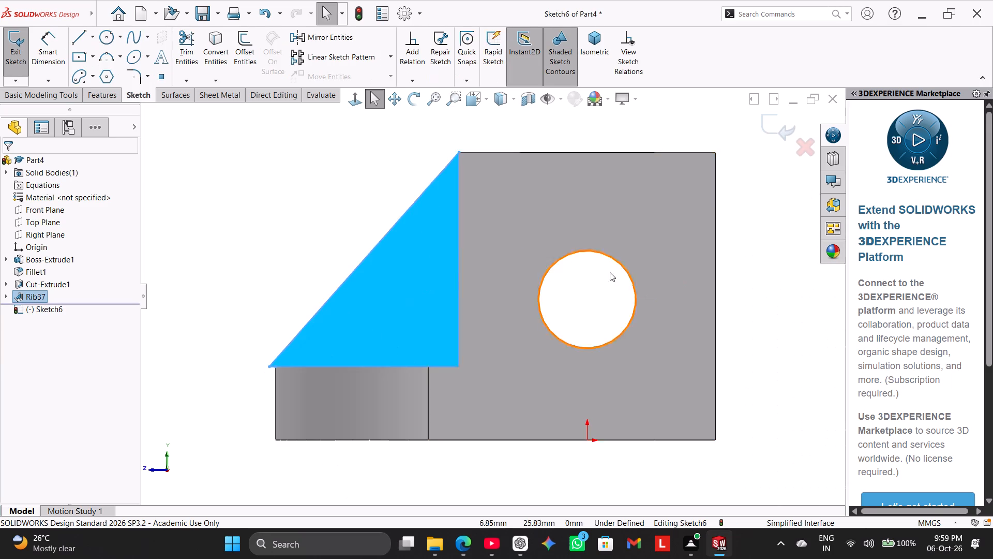
left_click(324, 234)
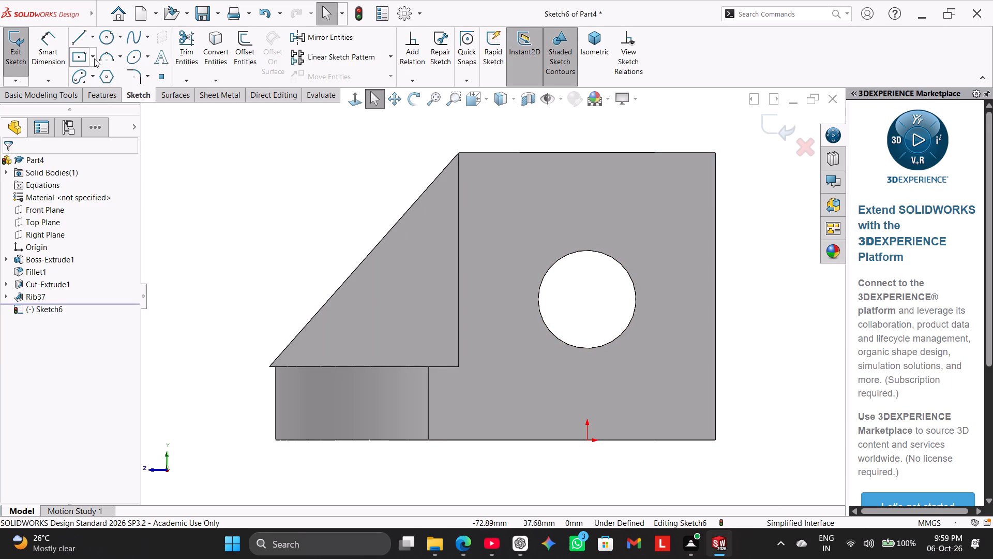
left_click(80, 36)
scroll(275, 298, "down", 3)
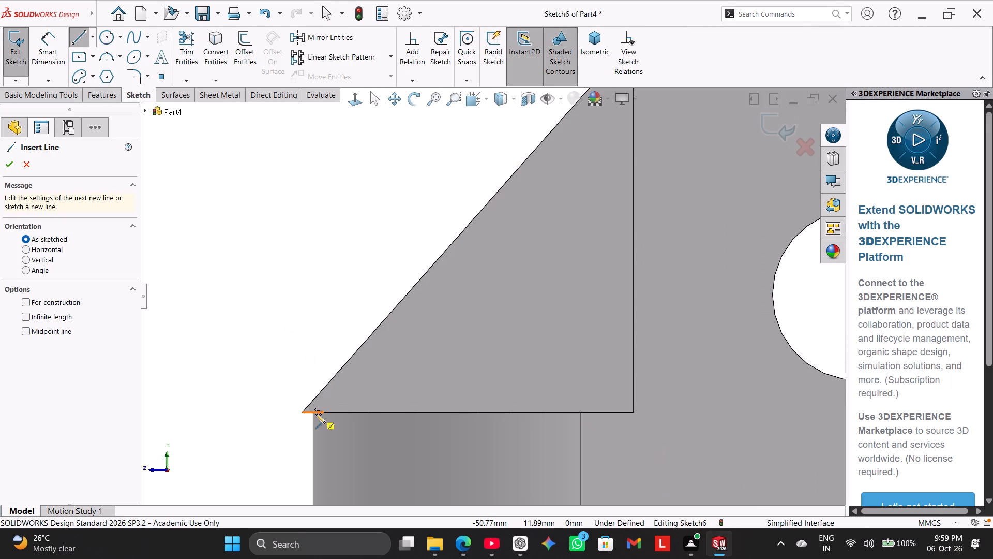
left_click(313, 414)
scroll(503, 248, "up", 2)
scroll(535, 213, "up", 1)
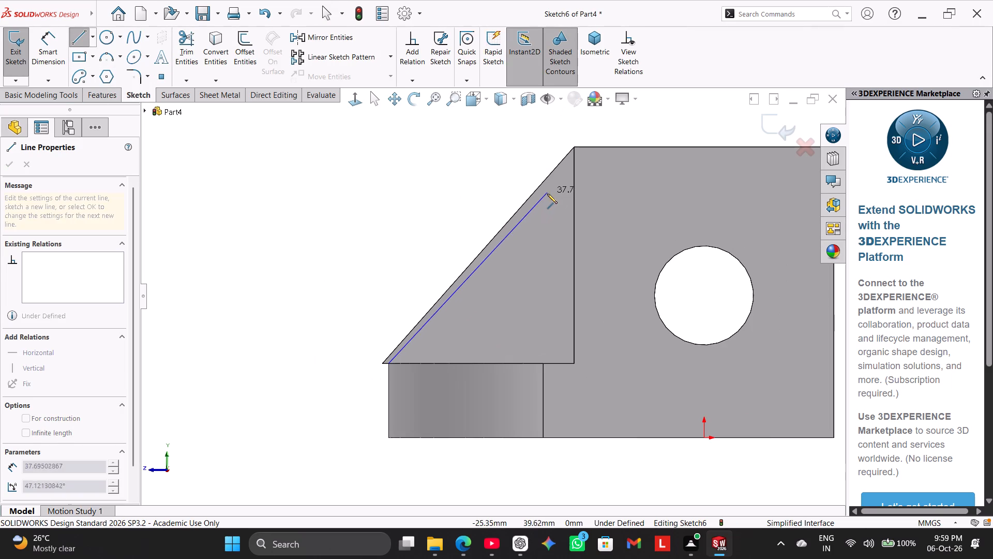
left_click(573, 148)
right_click(480, 202)
left_click(500, 208)
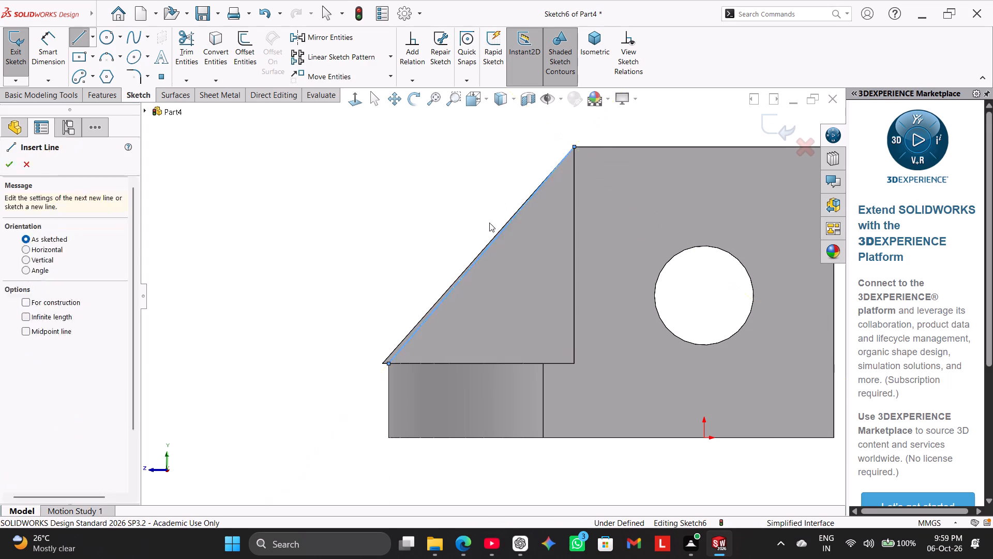
Convert the rib's sloped edge and the short bottom edge overhanging the rounded base into sketch entities.
left_click_drag(221, 58, 236, 83)
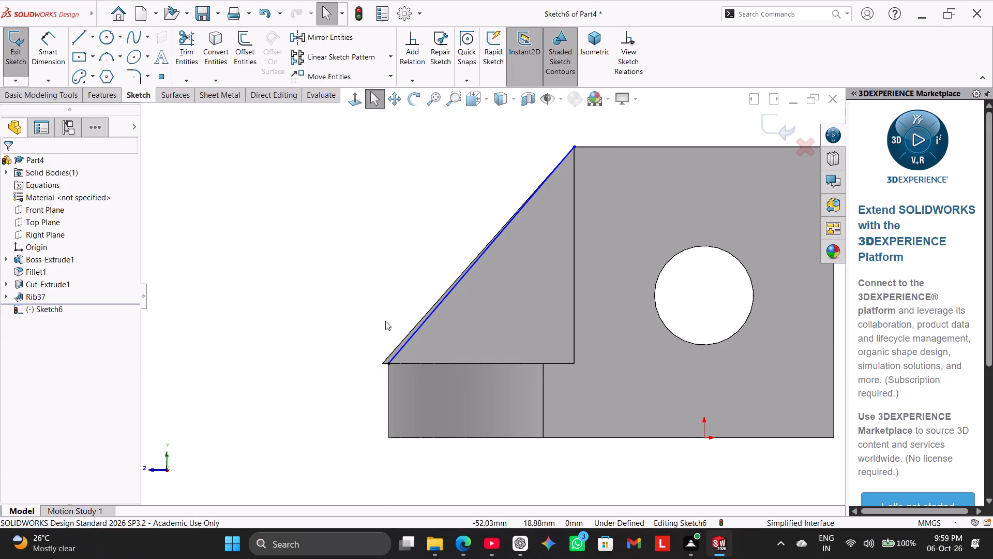
left_click(414, 328)
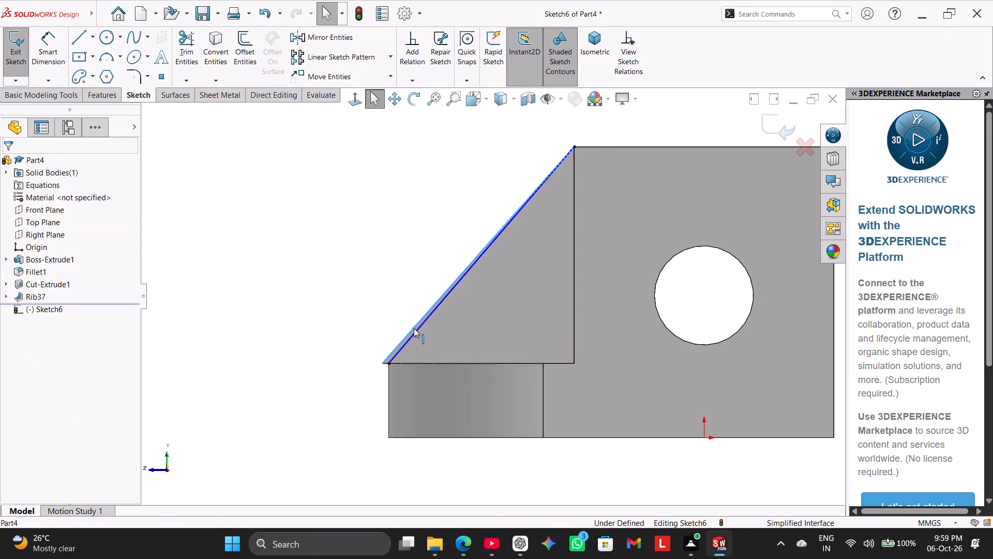
left_click(212, 50)
left_click(219, 56)
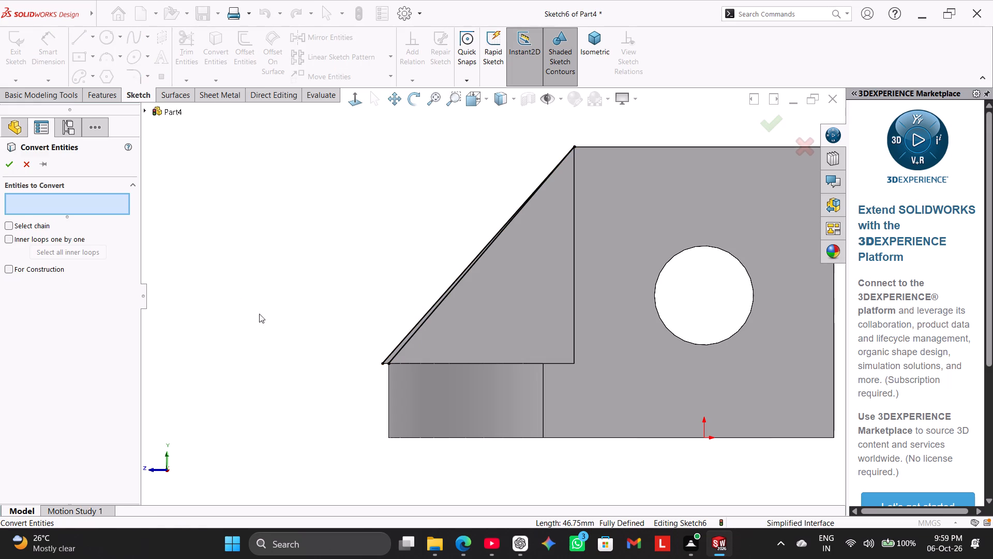
scroll(372, 354, "down", 3)
scroll(434, 391, "down", 4)
left_click(398, 298)
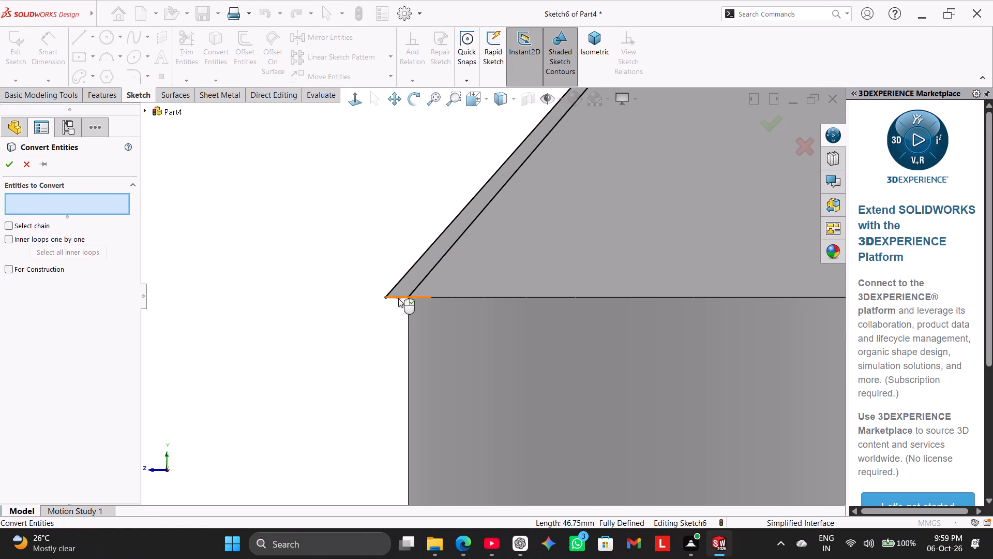
scroll(213, 293, "up", 6)
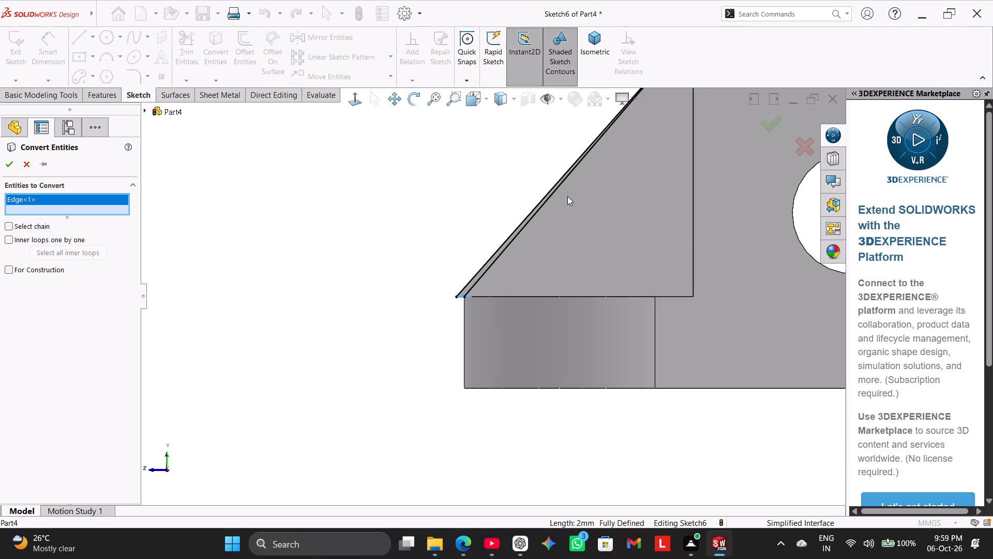
scroll(567, 196, "up", 2)
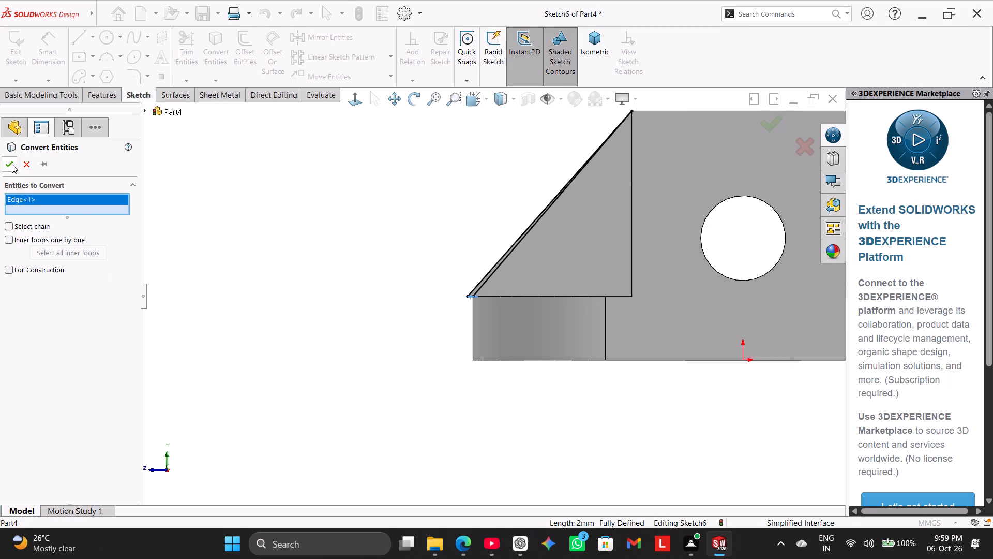
left_click(12, 164)
left_click(239, 226)
Trim the converted bottom line inside the base's end, using Trim to closest, leaving a closed sliver profile.
scroll(454, 237, "down", 3)
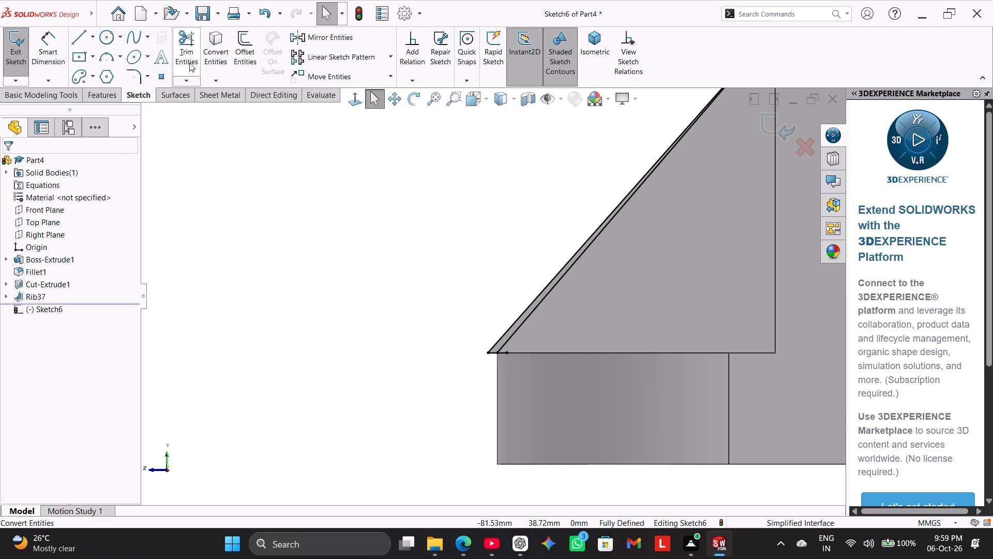
left_click(189, 62)
scroll(607, 270, "down", 3)
left_click(406, 410)
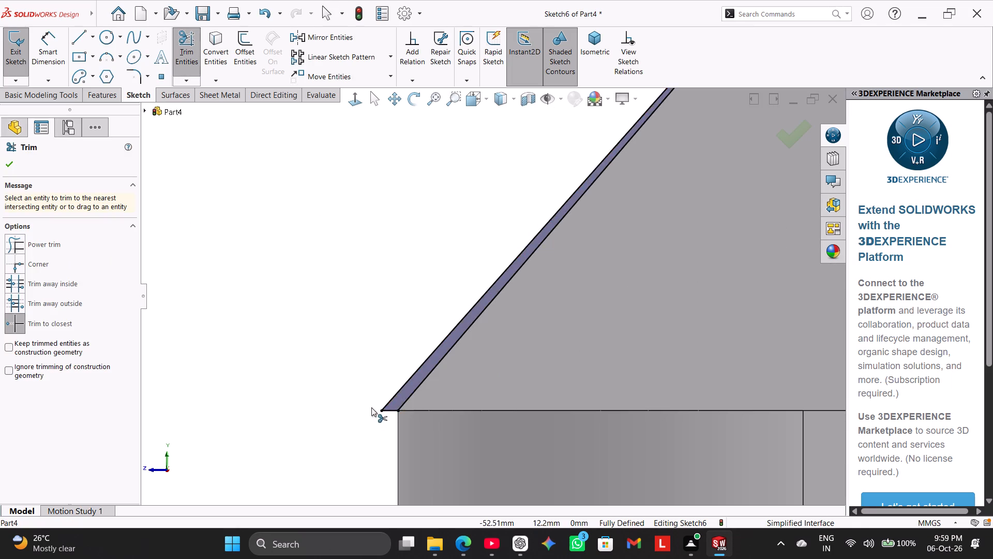
scroll(358, 403, "up", 7)
right_click(370, 351)
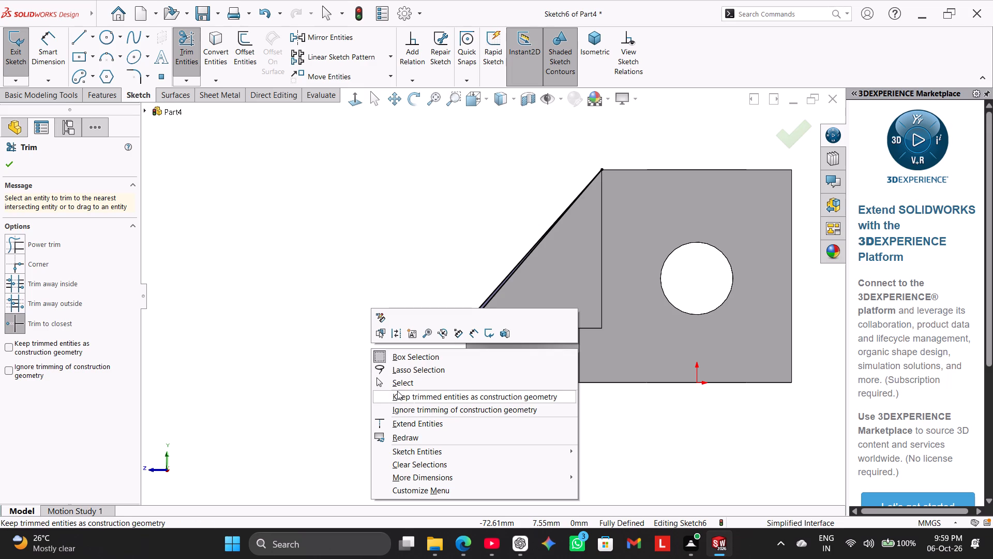
left_click(398, 384)
Cut-extrude the sliver profile through the rib from the sketch plane with the Up To Next end condition.
middle_click_drag(388, 313, 462, 362)
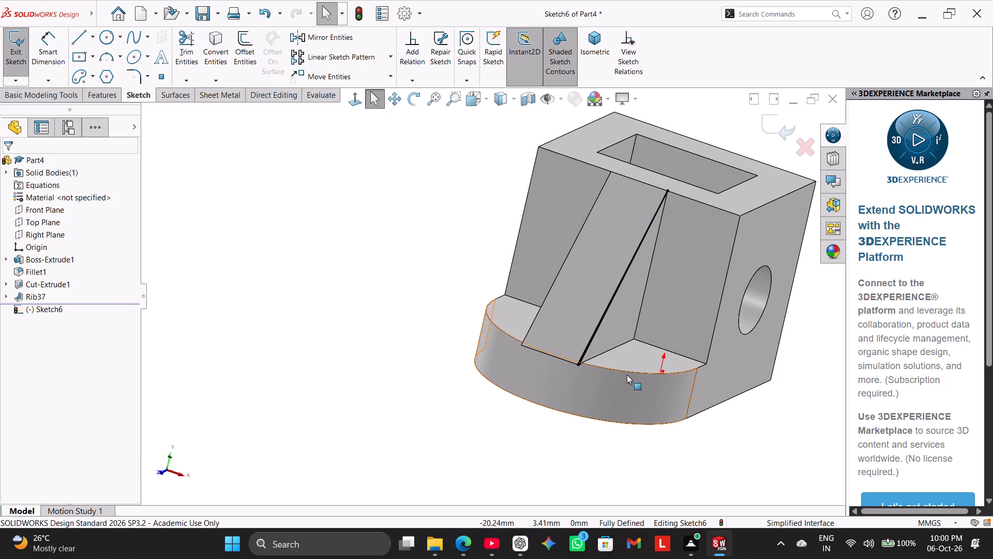
scroll(627, 375, "down", 3)
scroll(530, 373, "down", 1)
middle_click_drag(326, 463, 344, 332)
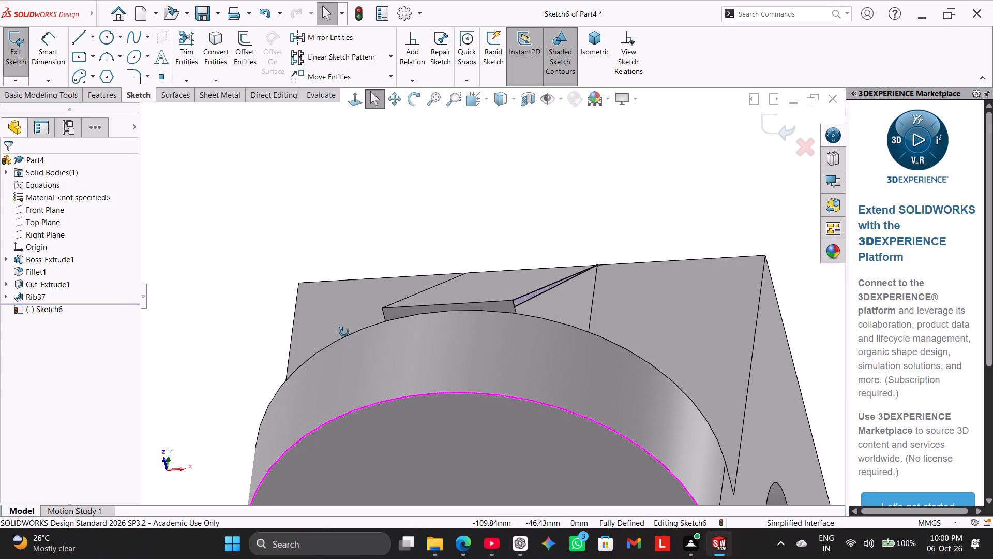
middle_click_drag(344, 332, 284, 358)
scroll(492, 303, "down", 3)
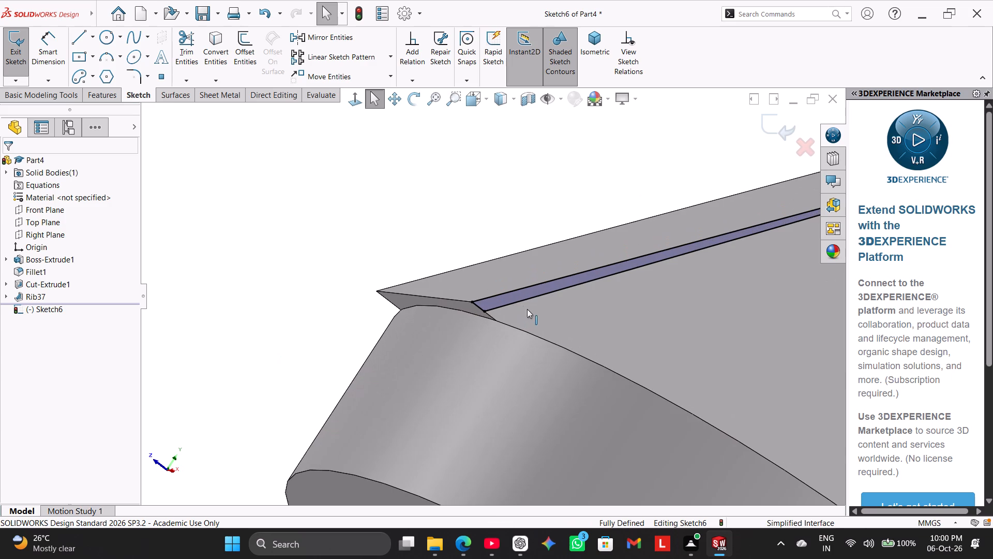
scroll(529, 314, "down", 3)
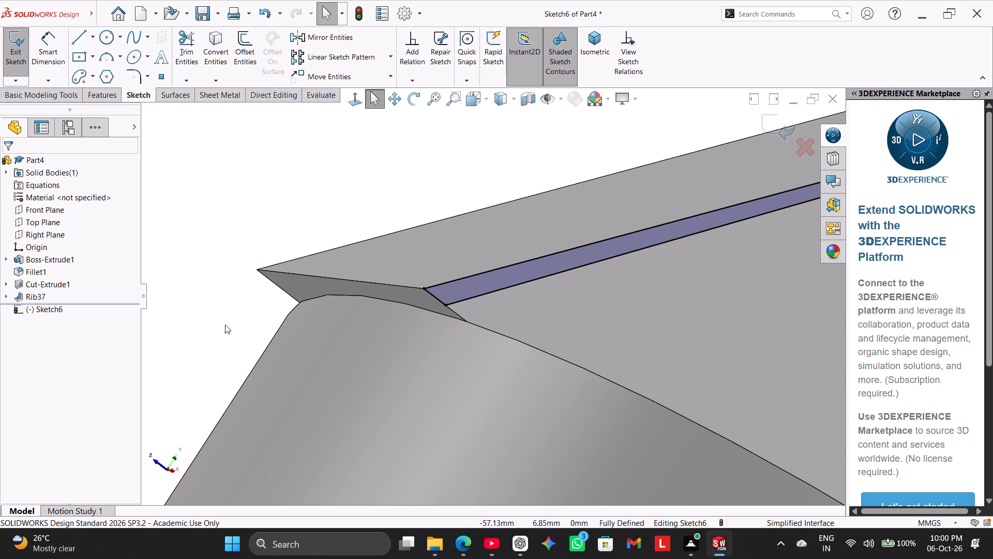
left_click(98, 95)
left_click(197, 59)
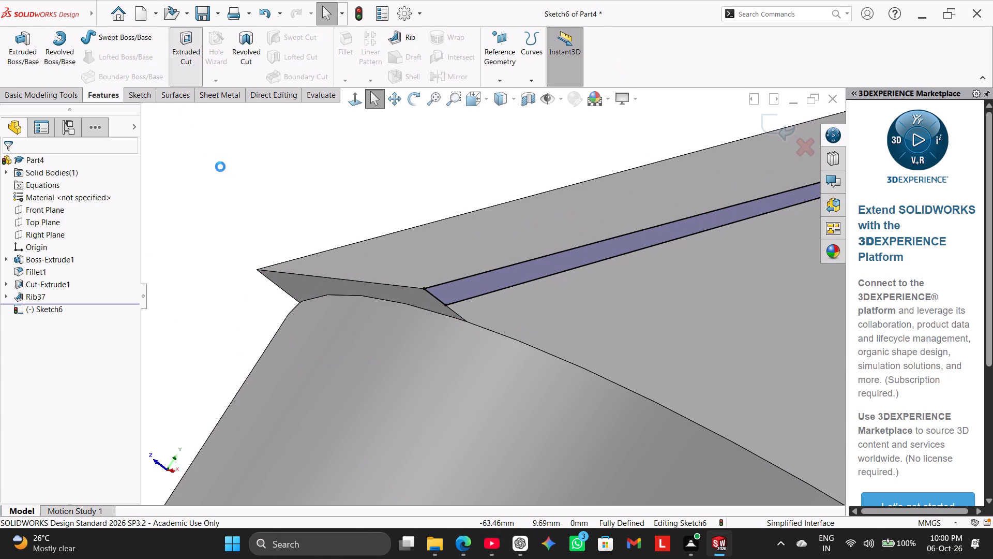
middle_click_drag(265, 204, 300, 233)
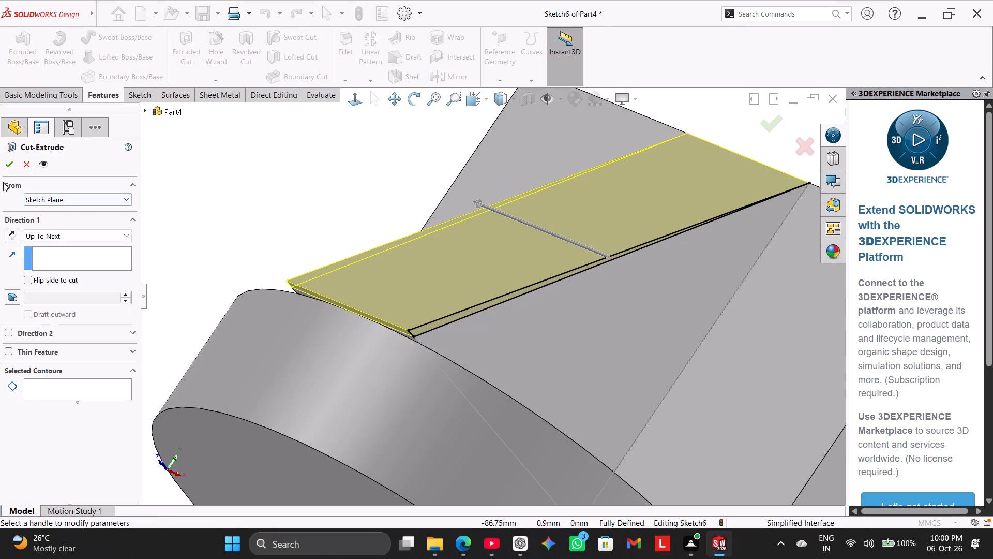
left_click(9, 162)
left_click(236, 212)
Remove the two small underside faces overhanging the rounded base at the rib's lower end, using Delete Face with Delete and Patch.
middle_click_drag(257, 229, 227, 190)
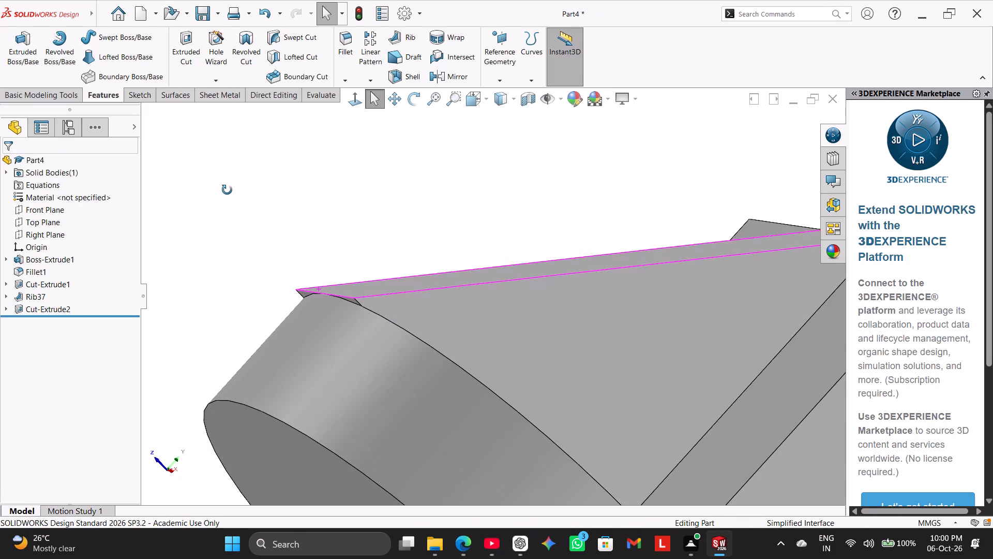
middle_click_drag(227, 190, 227, 189)
scroll(227, 189, "up", 1)
left_click(236, 211)
scroll(424, 286, "down", 3)
scroll(339, 303, "down", 3)
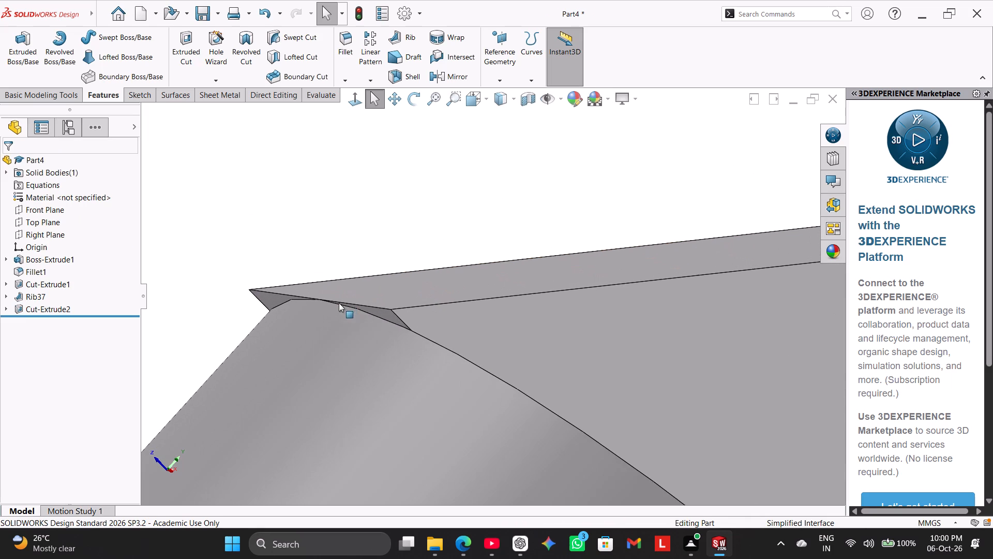
middle_click_drag(272, 231, 312, 217)
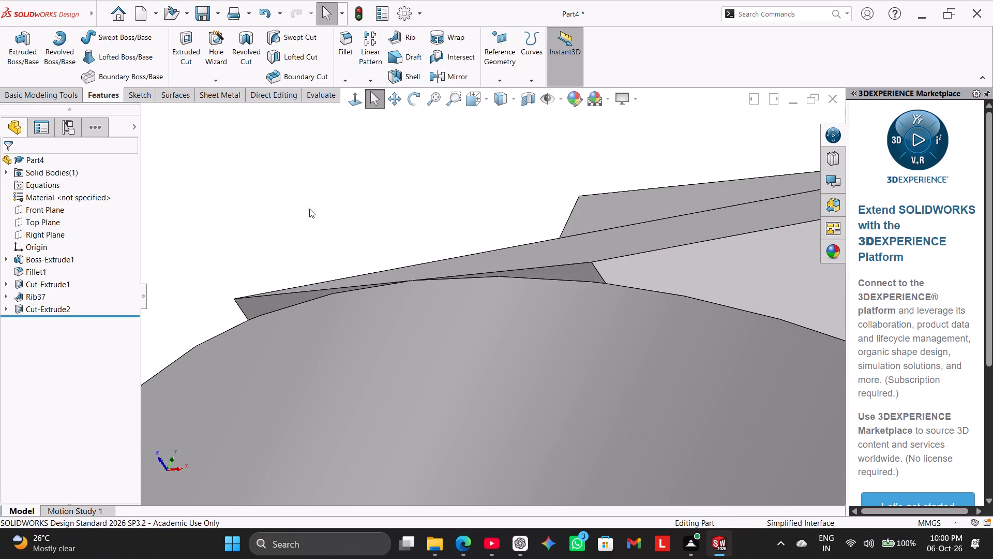
left_click(276, 96)
left_click(208, 58)
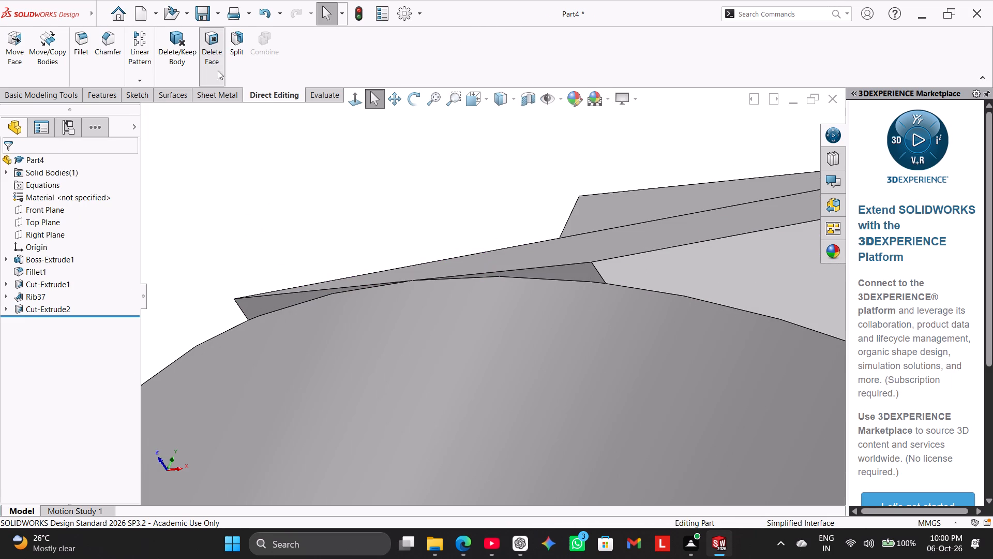
left_click(576, 275)
left_click(287, 297)
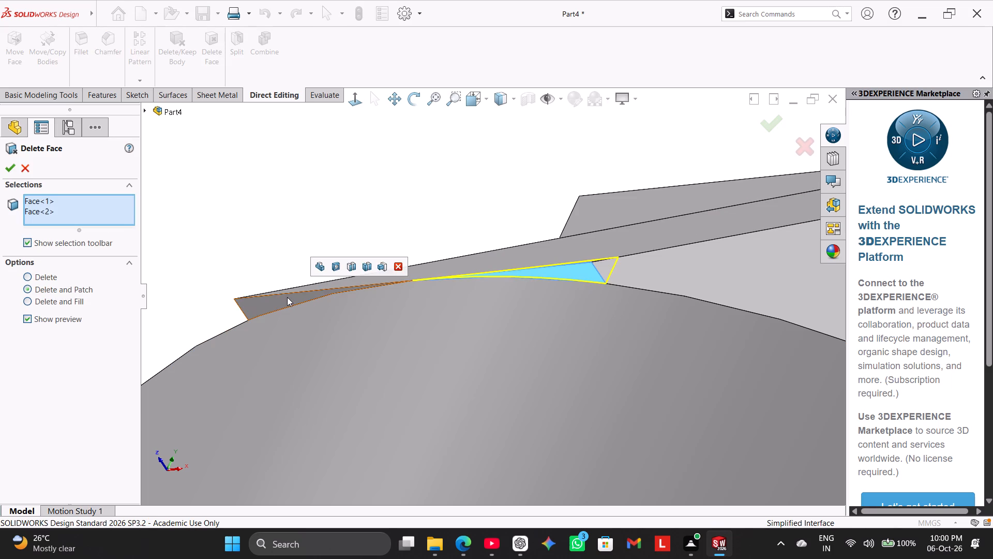
left_click(9, 172)
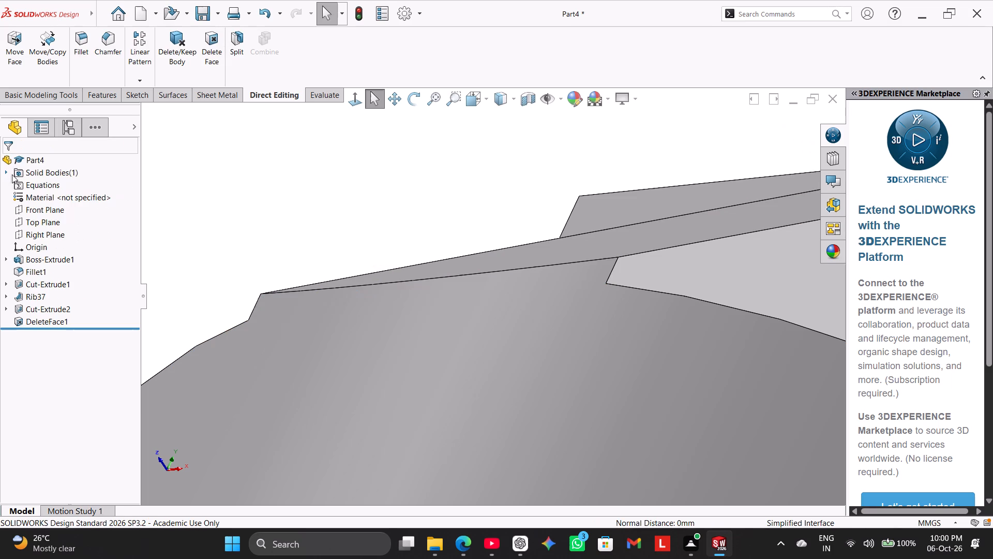
left_click(172, 200)
Inspect the rib's lower end and its side faces where they meet the rounded base.
middle_click_drag(294, 199, 244, 286)
scroll(235, 267, "up", 2)
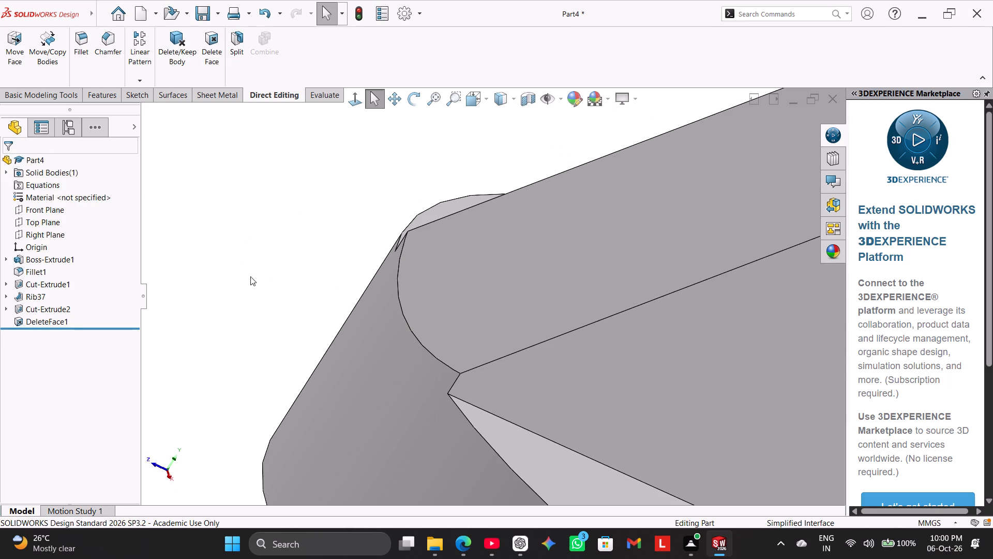
middle_click_drag(239, 272, 209, 248)
scroll(243, 257, "up", 3)
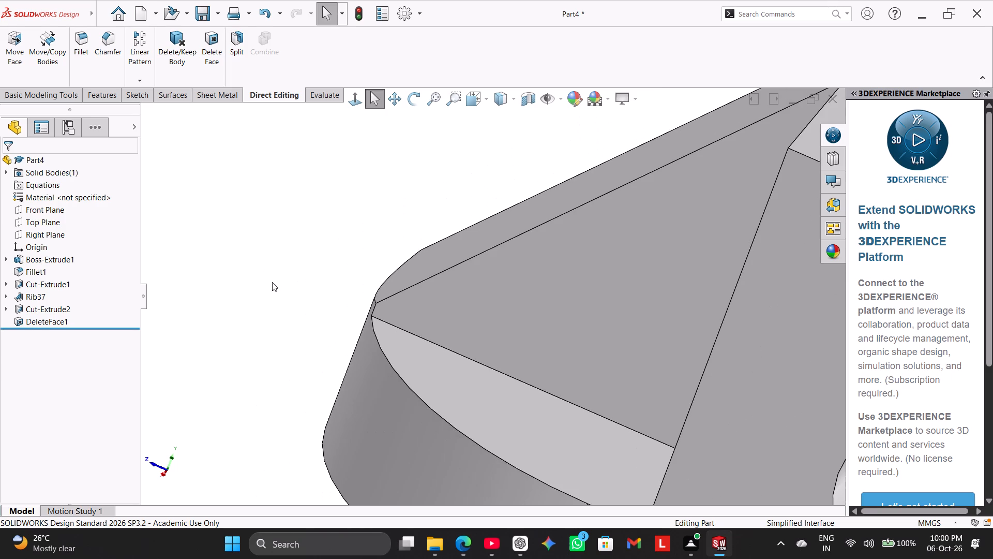
scroll(389, 295, "up", 2)
middle_click_drag(509, 201, 513, 200)
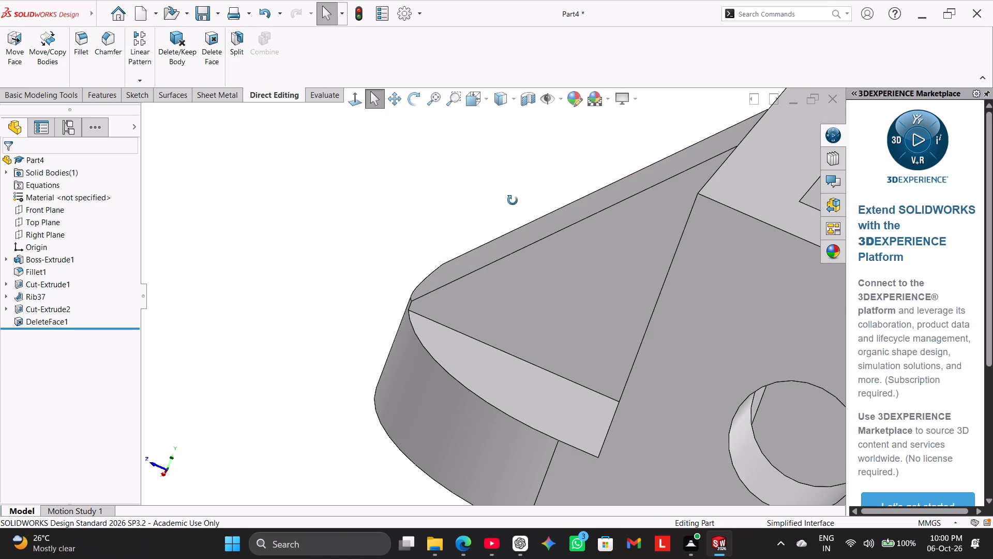
middle_click_drag(513, 200, 526, 196)
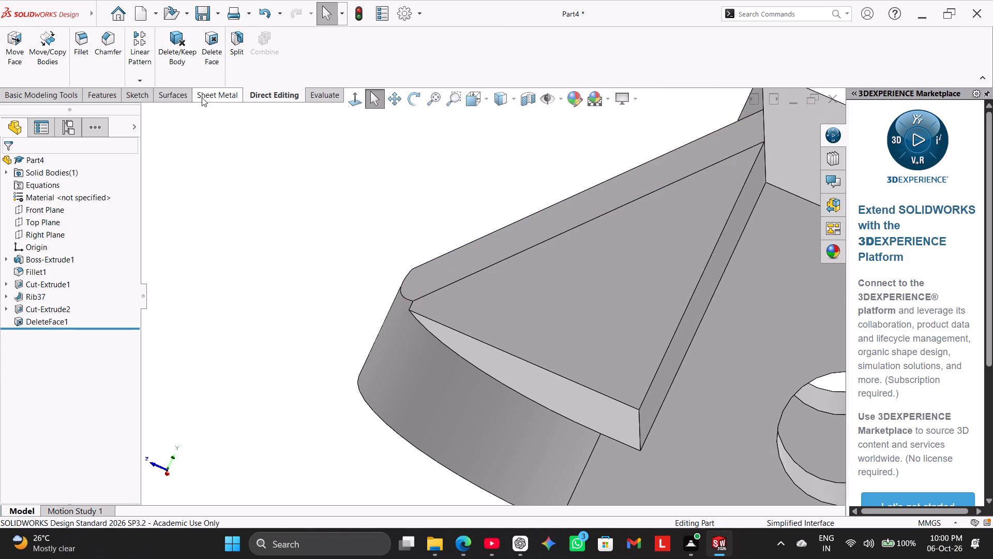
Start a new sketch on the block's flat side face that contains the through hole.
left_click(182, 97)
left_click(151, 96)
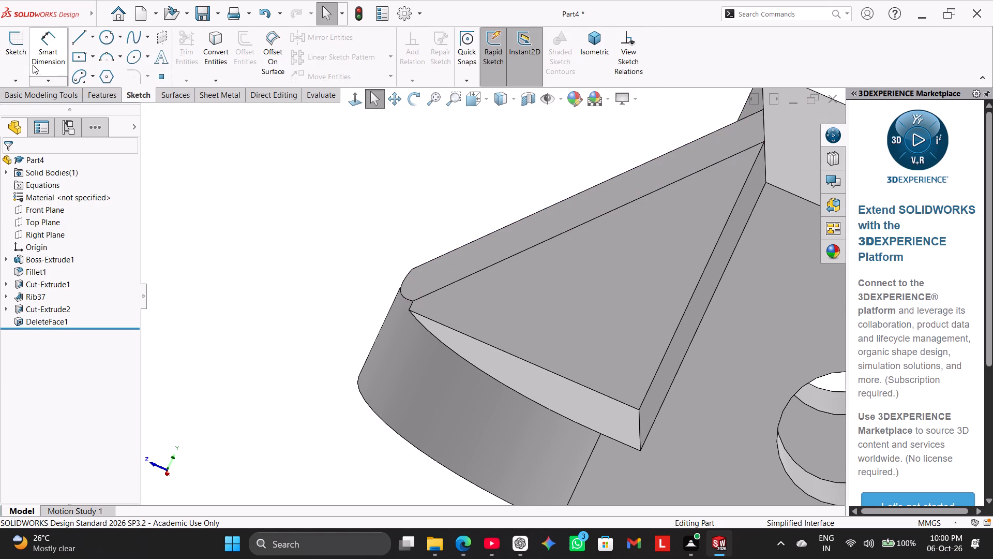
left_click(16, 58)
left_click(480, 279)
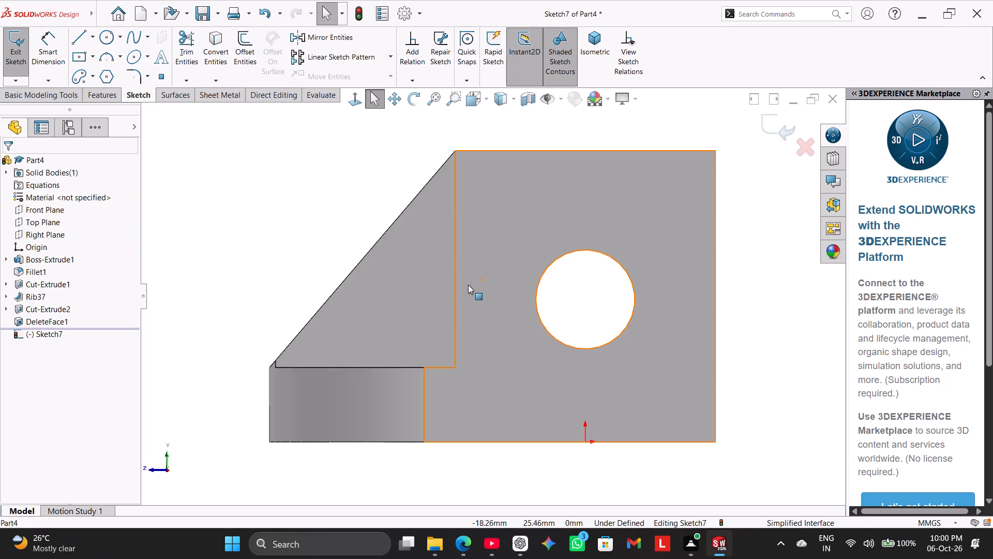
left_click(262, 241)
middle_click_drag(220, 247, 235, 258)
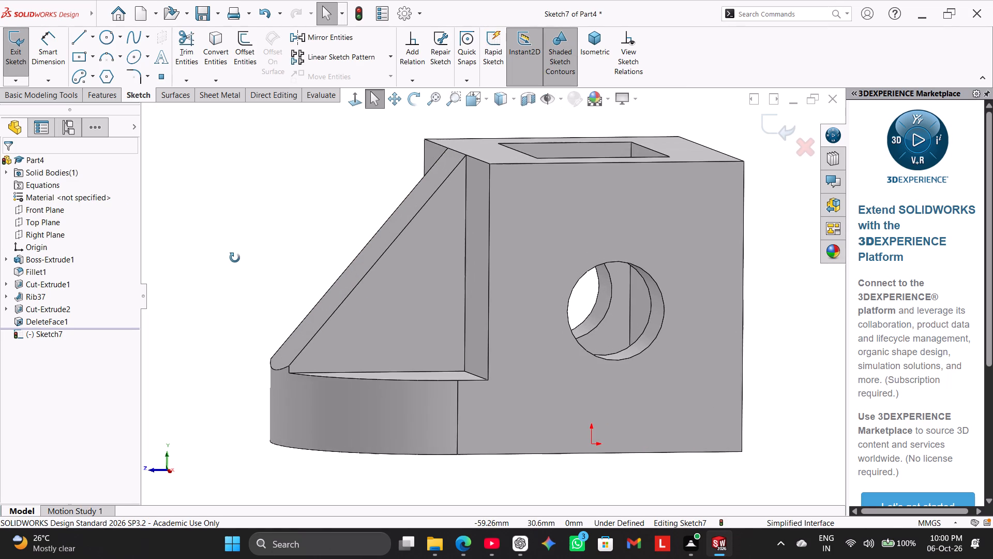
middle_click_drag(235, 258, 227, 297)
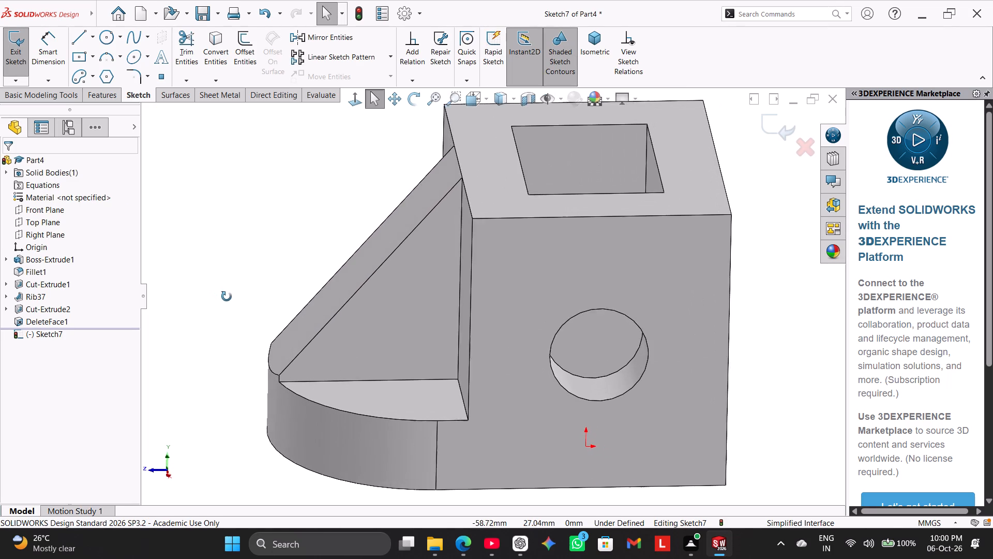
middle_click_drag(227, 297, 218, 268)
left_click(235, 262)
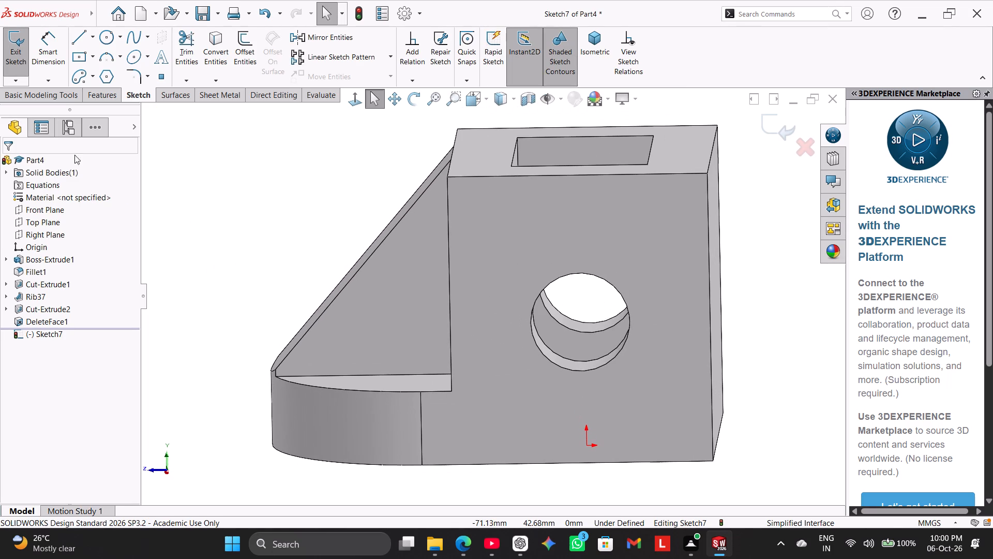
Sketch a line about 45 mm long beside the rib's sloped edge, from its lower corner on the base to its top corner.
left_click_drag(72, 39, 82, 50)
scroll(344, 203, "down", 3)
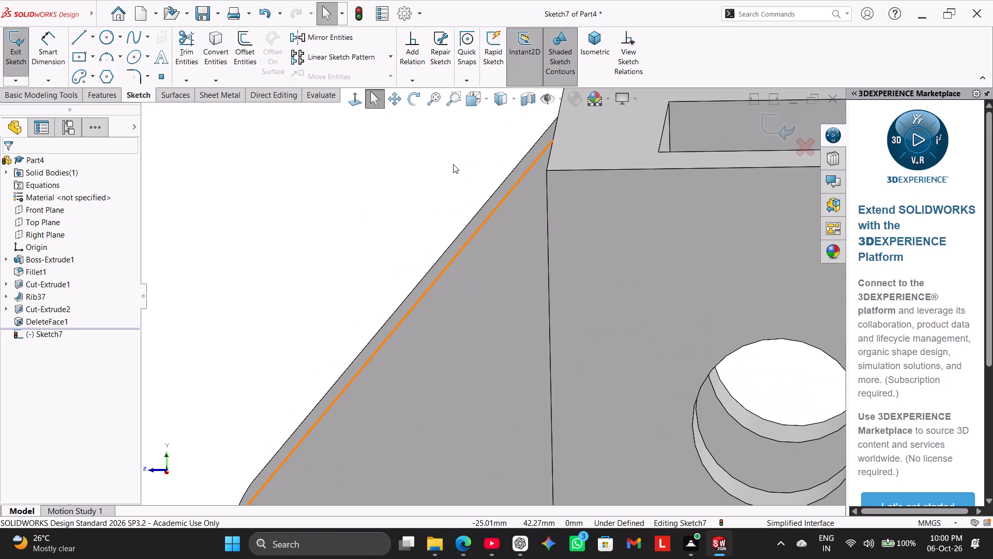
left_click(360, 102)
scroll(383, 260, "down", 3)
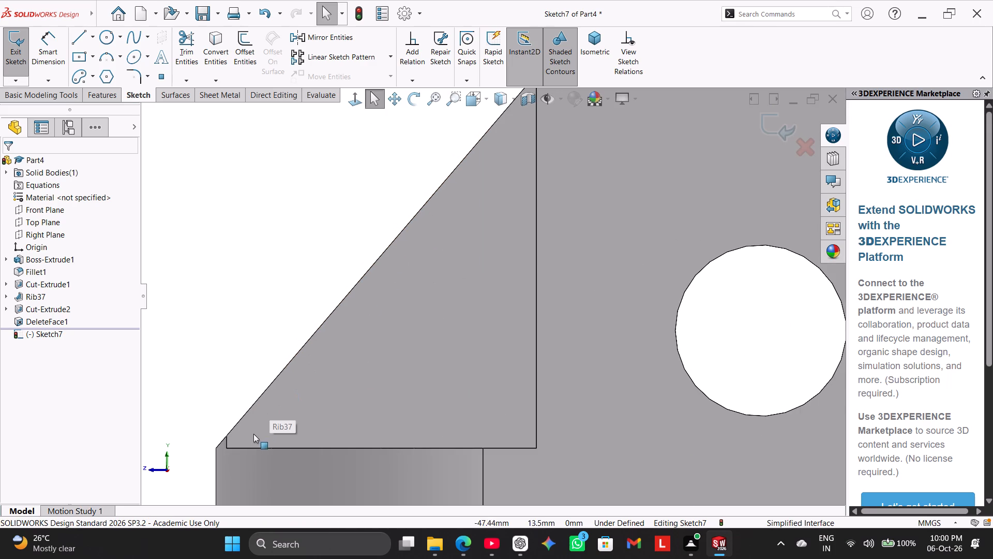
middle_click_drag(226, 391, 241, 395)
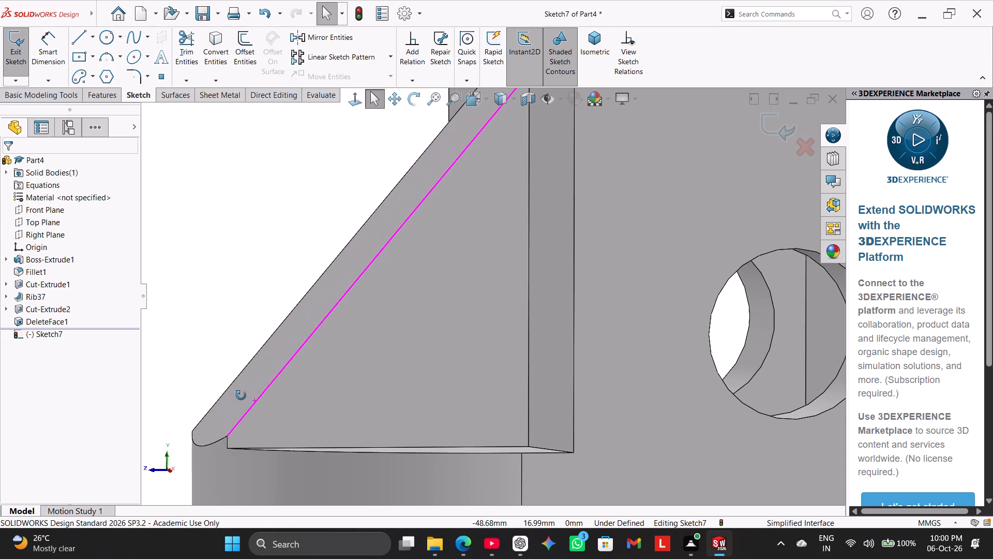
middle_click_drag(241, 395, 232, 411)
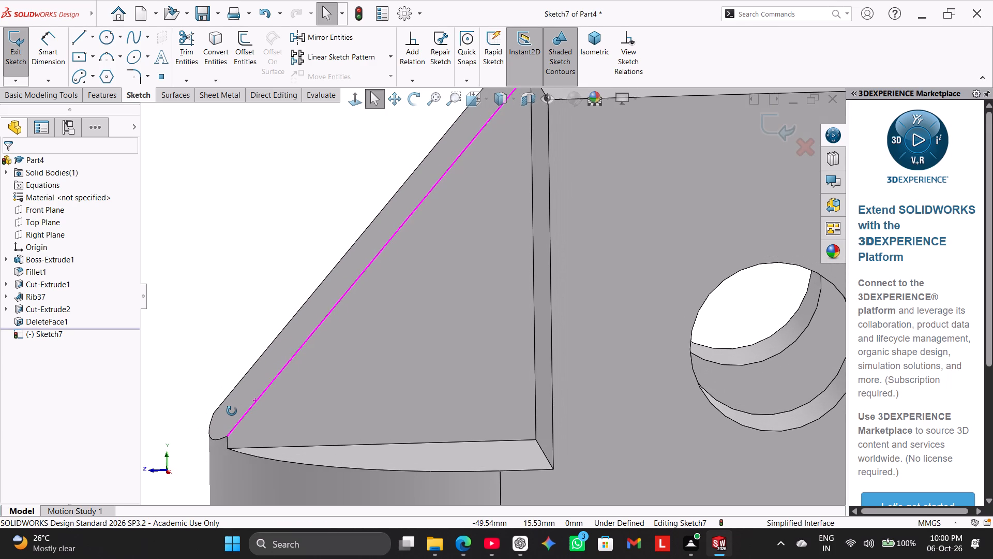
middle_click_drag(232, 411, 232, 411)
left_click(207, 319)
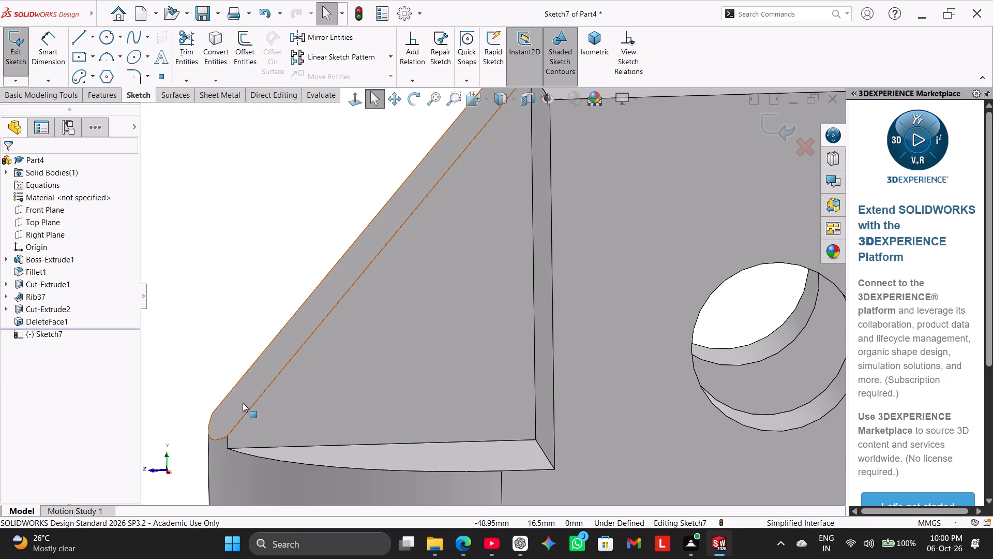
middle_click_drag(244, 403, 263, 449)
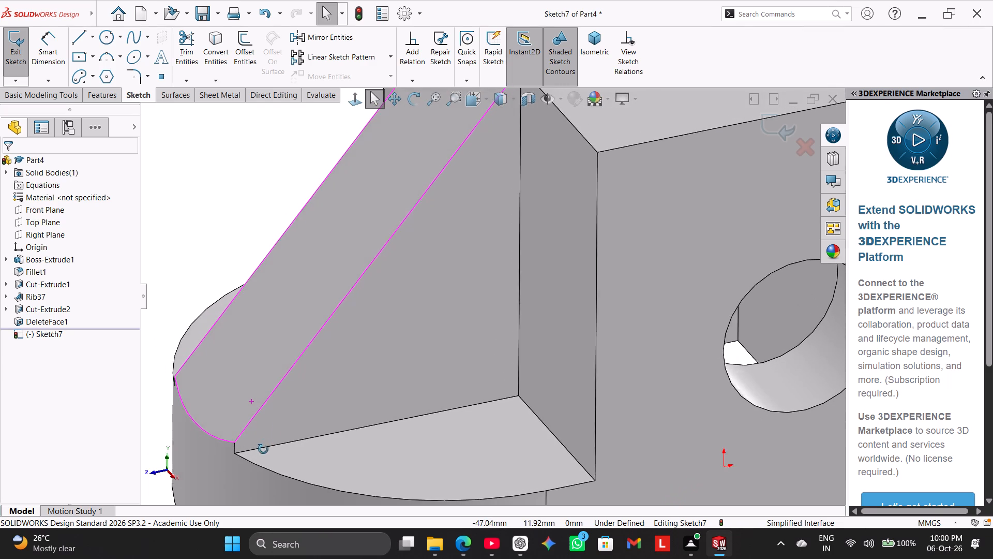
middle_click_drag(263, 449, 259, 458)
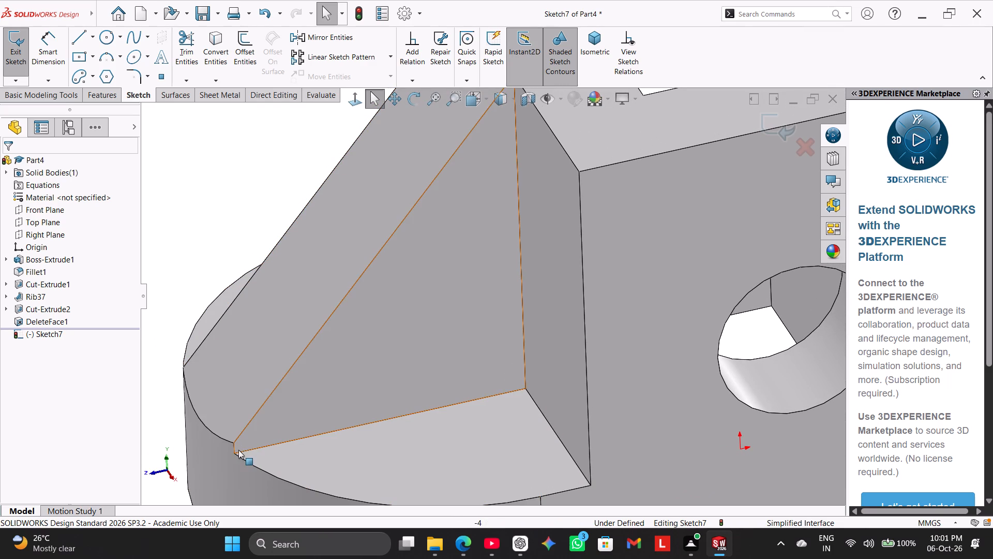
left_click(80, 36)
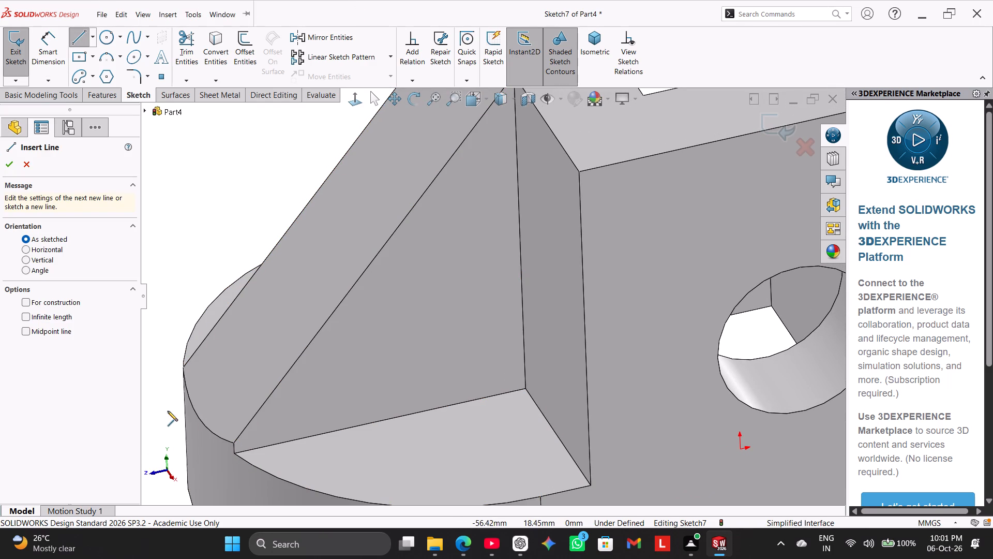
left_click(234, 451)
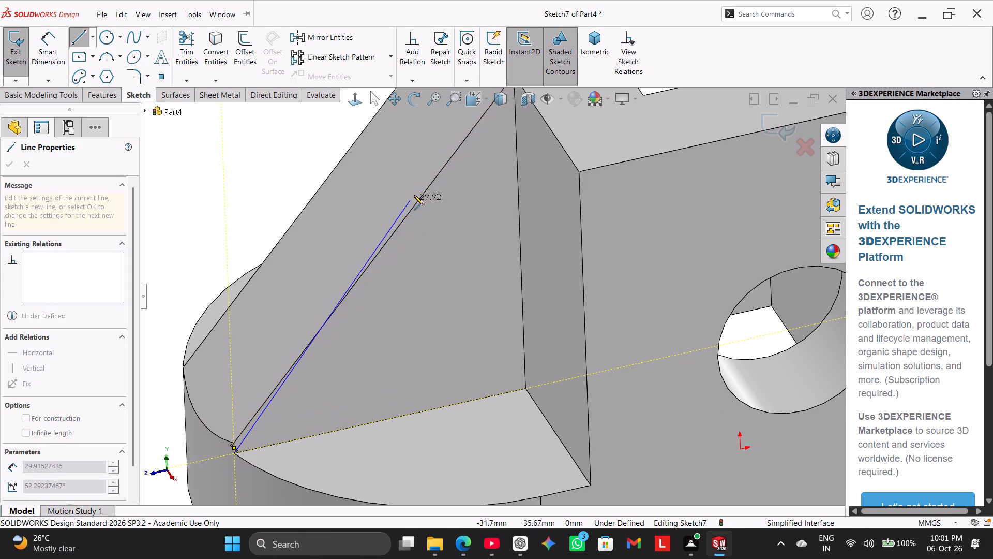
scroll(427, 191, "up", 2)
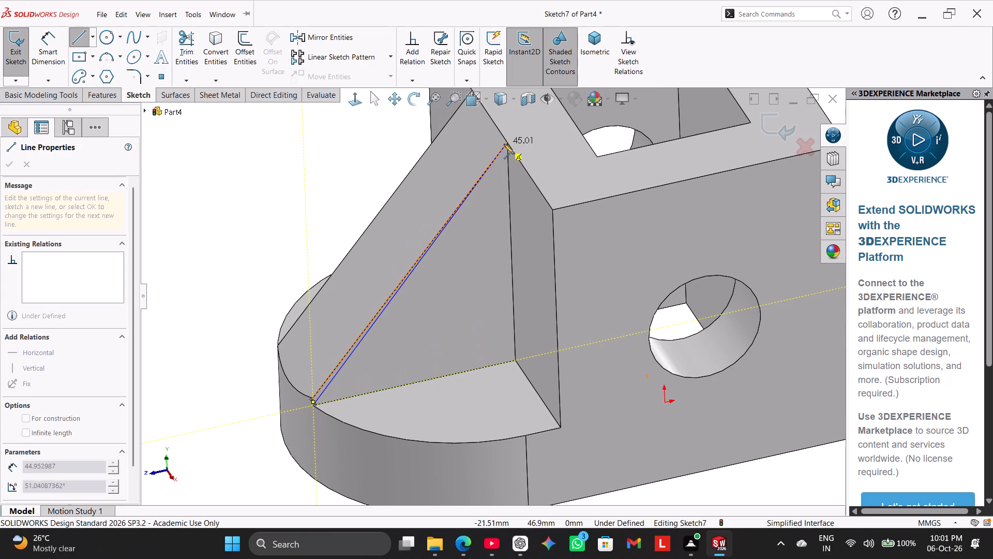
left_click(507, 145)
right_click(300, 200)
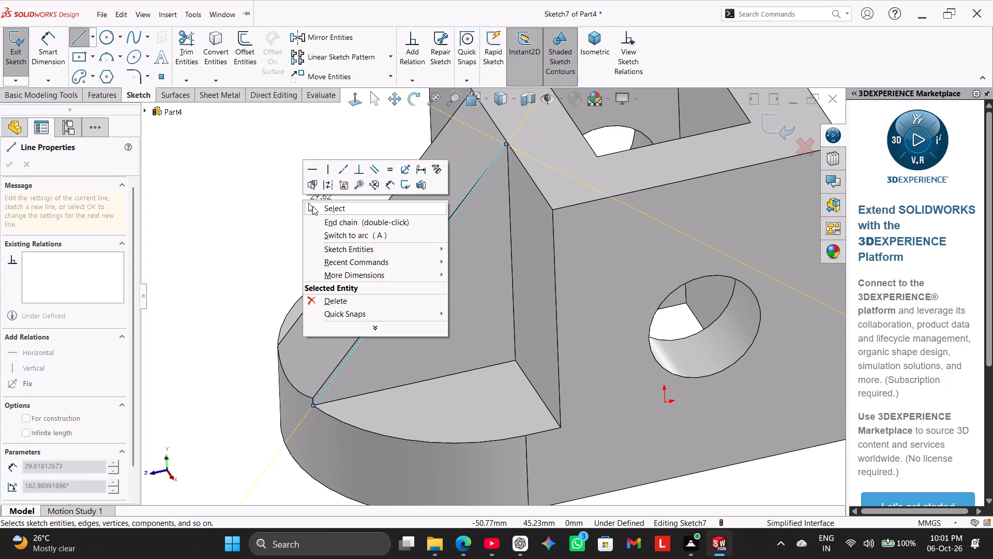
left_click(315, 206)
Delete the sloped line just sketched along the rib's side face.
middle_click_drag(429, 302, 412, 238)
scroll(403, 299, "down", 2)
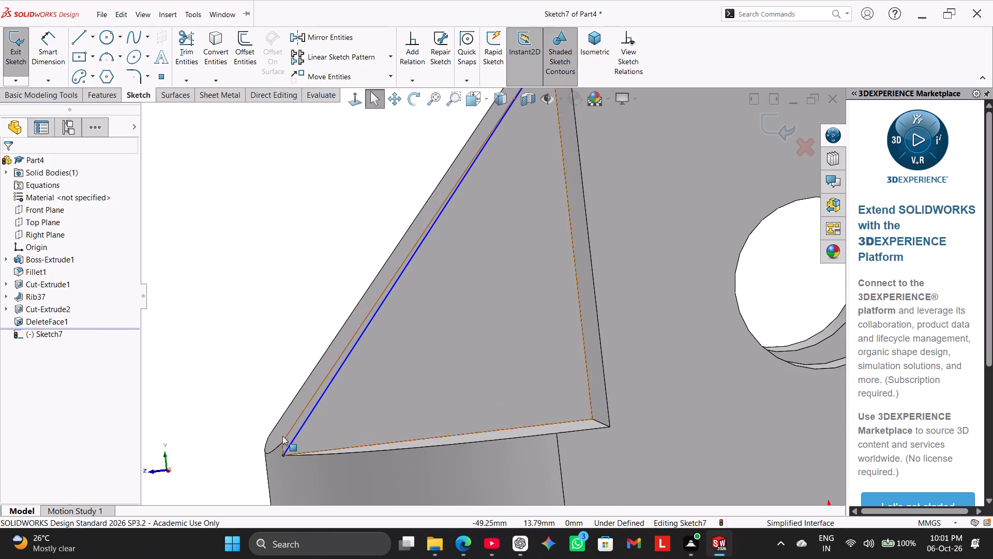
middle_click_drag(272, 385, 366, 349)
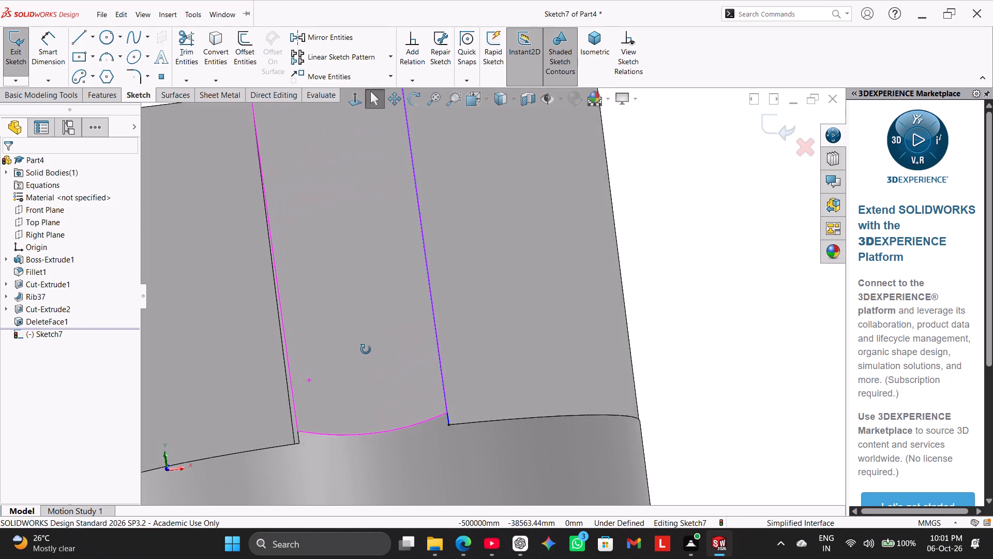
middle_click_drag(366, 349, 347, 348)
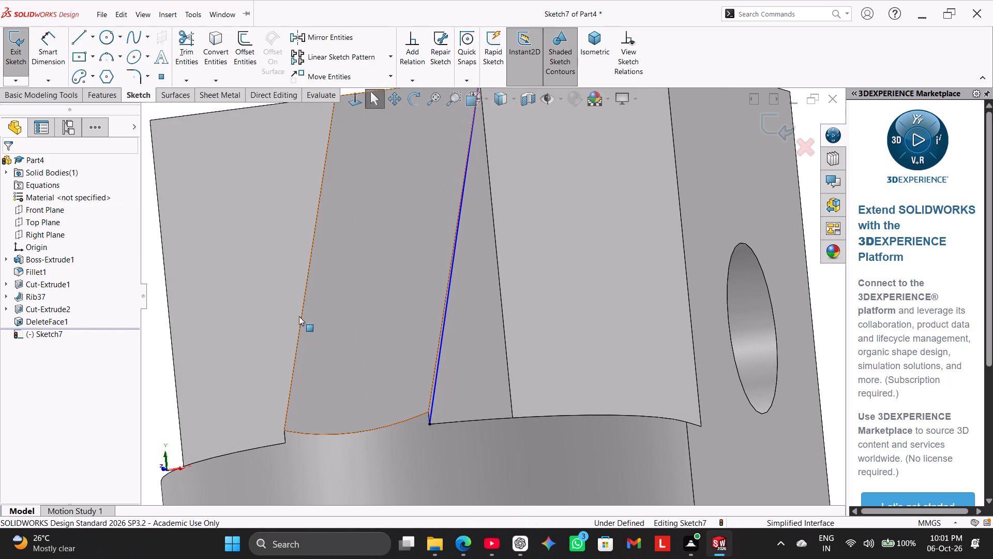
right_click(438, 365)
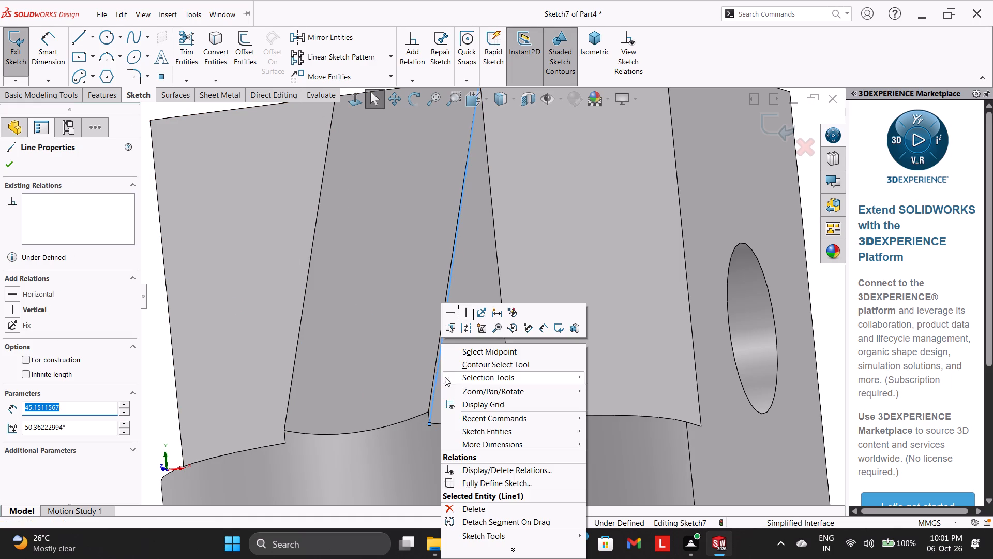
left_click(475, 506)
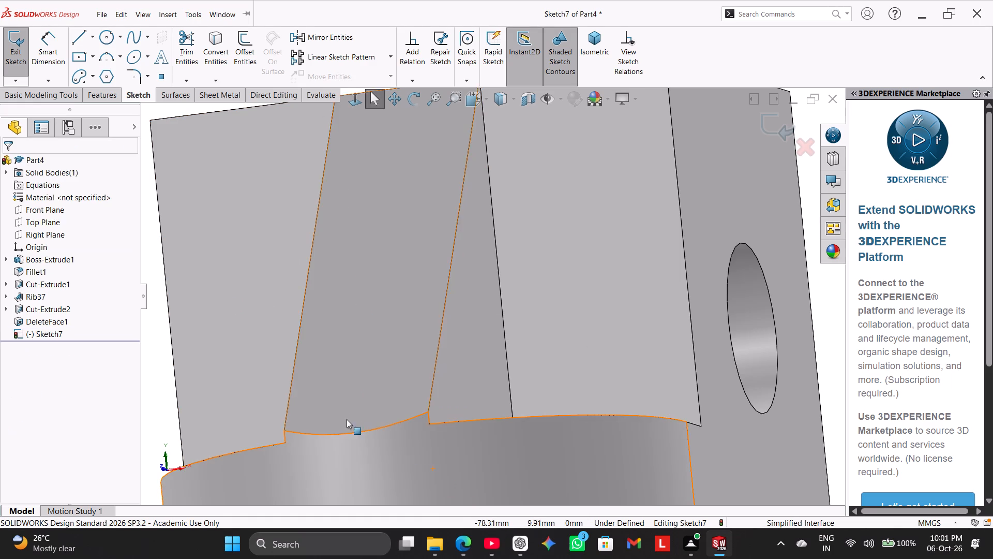
Examine the rib's side and sloped faces and its lower corner where it meets the rounded base.
scroll(344, 414, "up", 1)
right_click(541, 304)
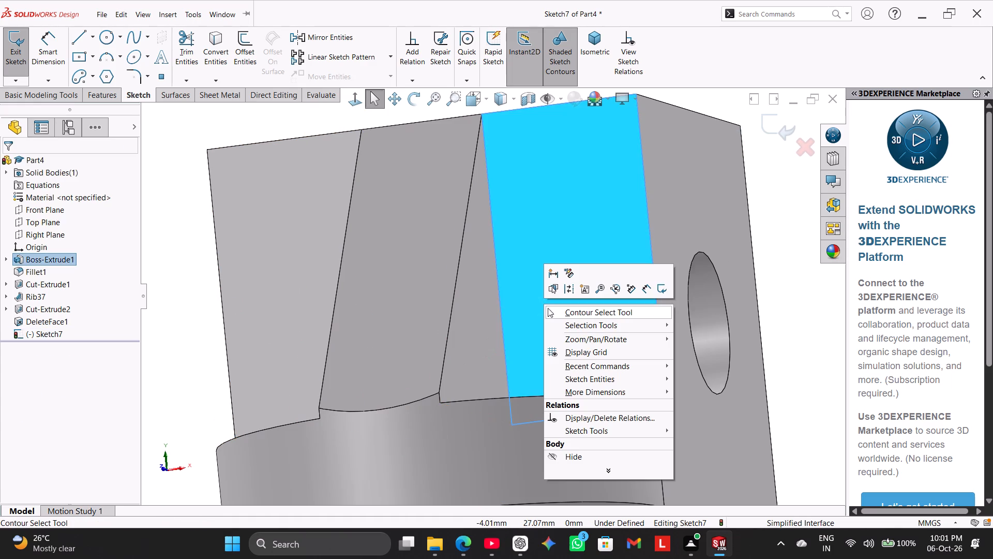
left_click(521, 321)
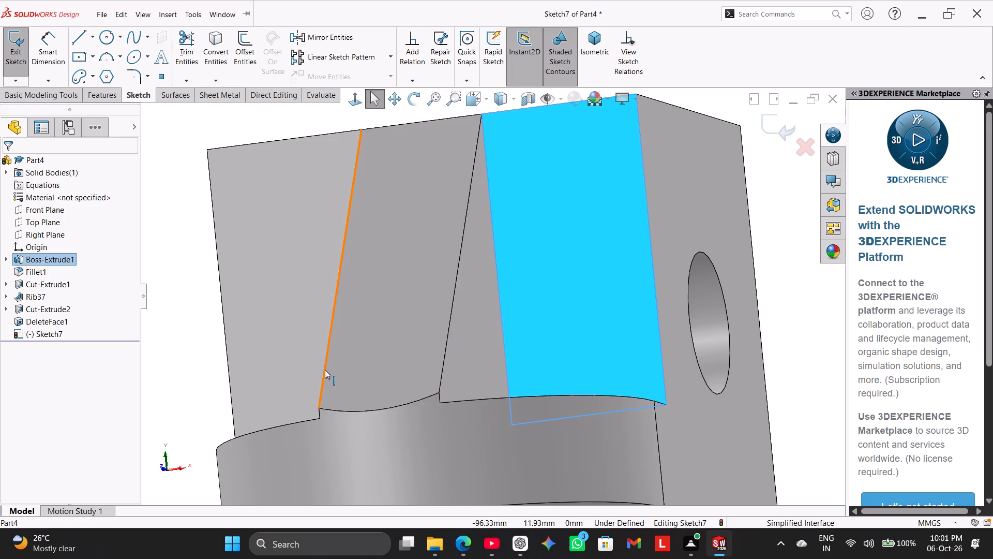
middle_click_drag(501, 389, 475, 442)
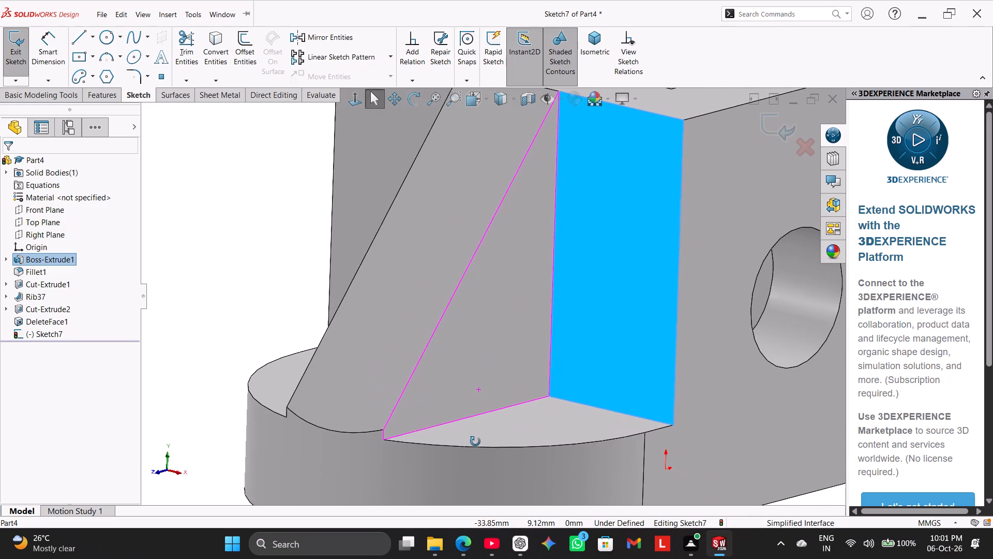
middle_click_drag(475, 442, 487, 466)
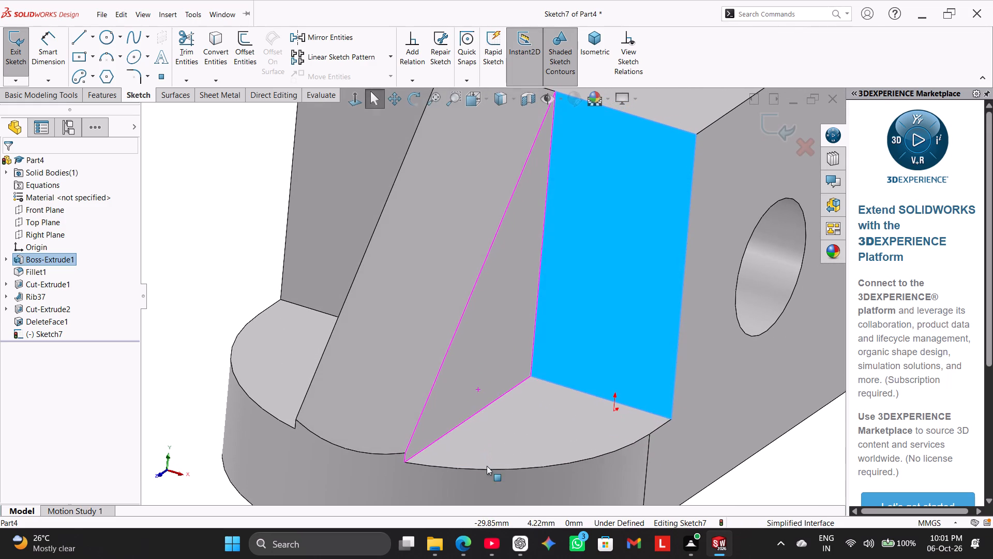
right_click(336, 457)
left_click_drag(226, 278, 225, 284)
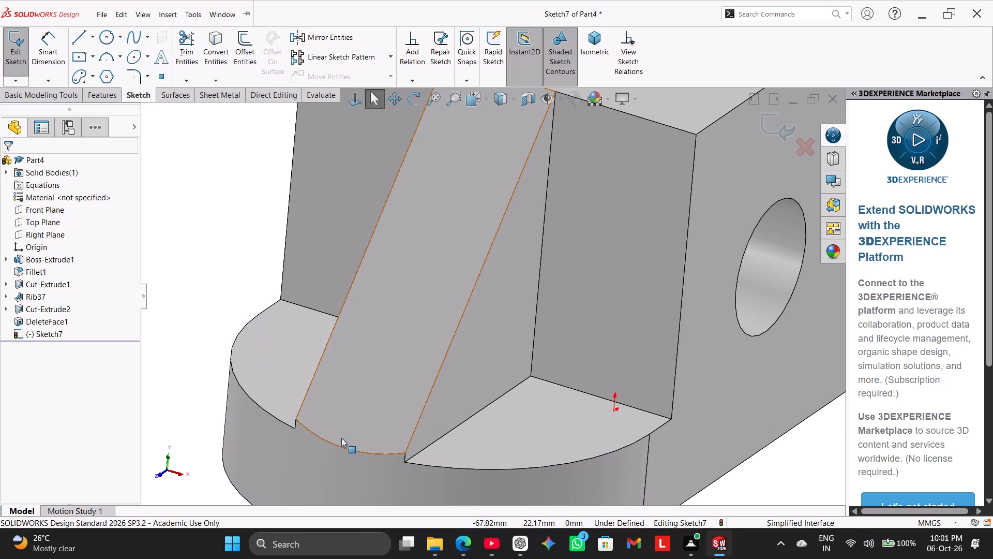
middle_click_drag(396, 411, 407, 357)
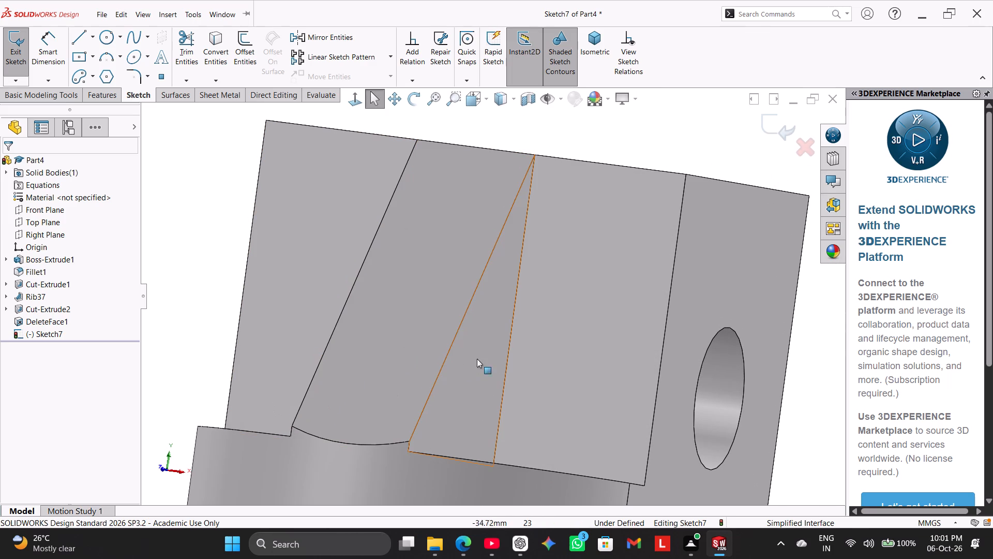
right_click(494, 353)
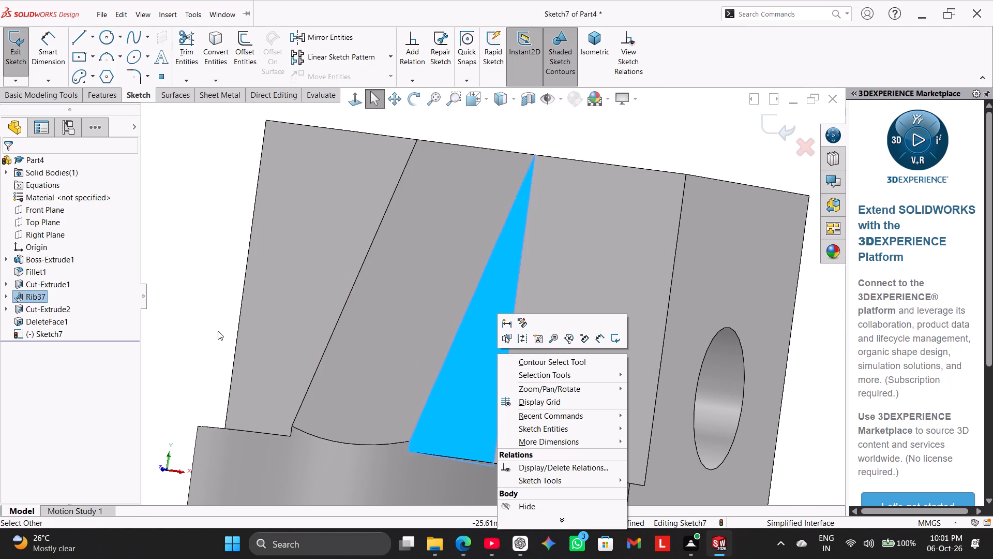
left_click(215, 325)
middle_click_drag(506, 379, 431, 398)
scroll(288, 423, "down", 6)
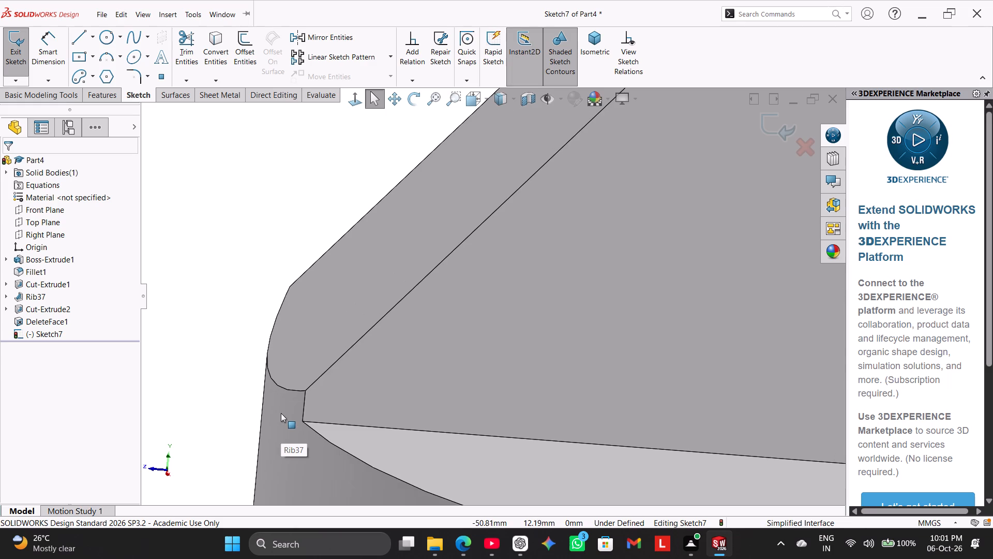
scroll(293, 407, "down", 2)
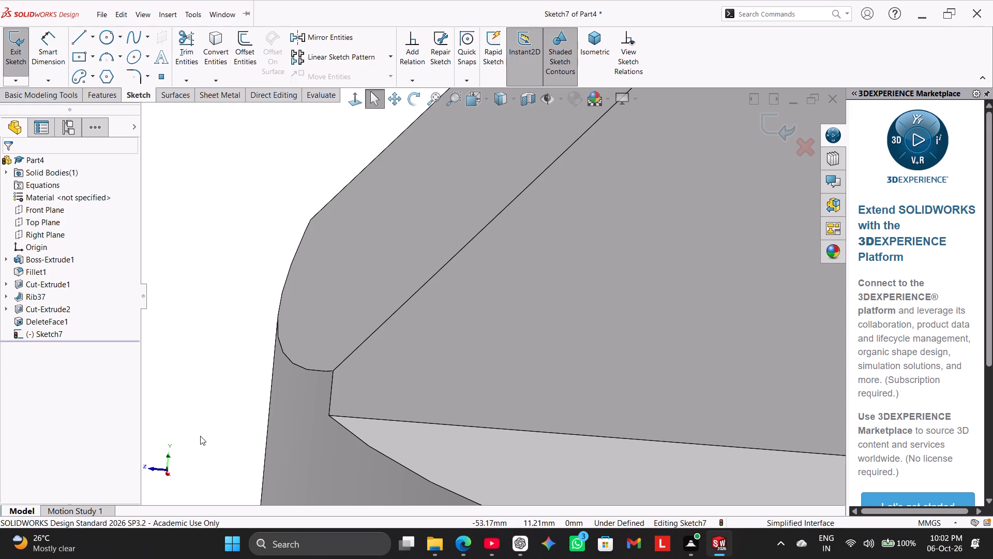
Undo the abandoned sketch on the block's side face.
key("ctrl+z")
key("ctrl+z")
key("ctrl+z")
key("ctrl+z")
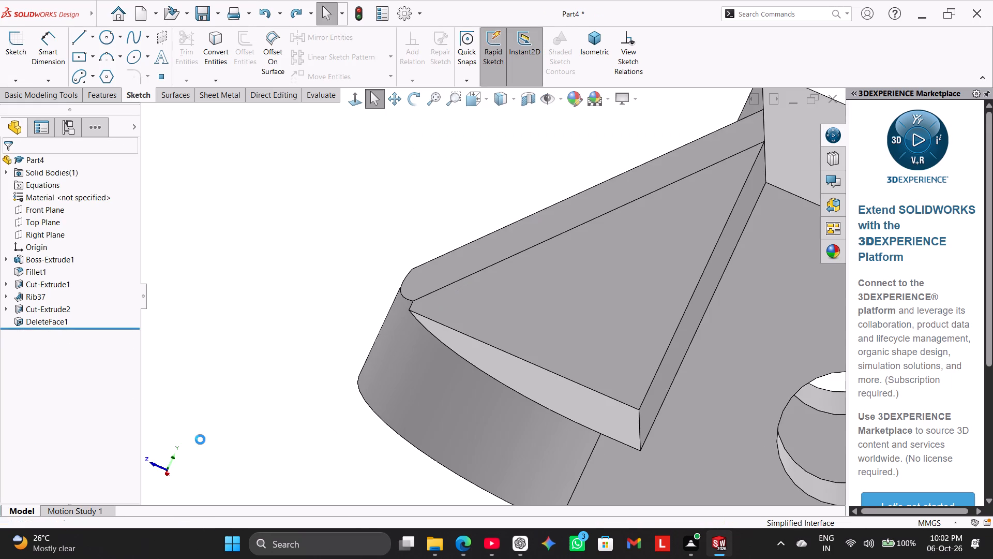
Undo the face deletion and the cut-extrude through the rib, going back to the sliver profile sketch.
key("ctrl+z")
key("ctrl+z")
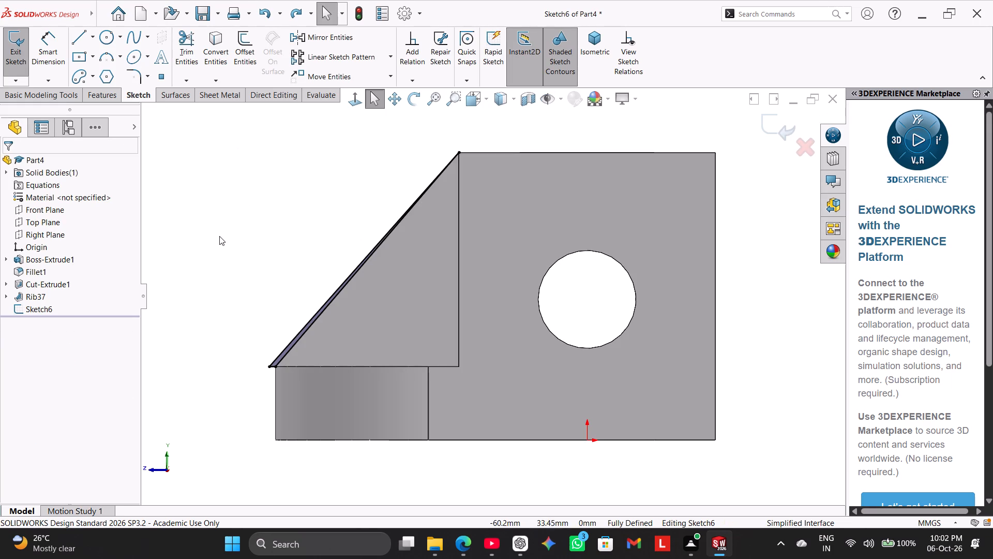
Undo the sliver profile's sketch operations until its sketch contains no lines.
middle_click_drag(222, 247, 256, 293)
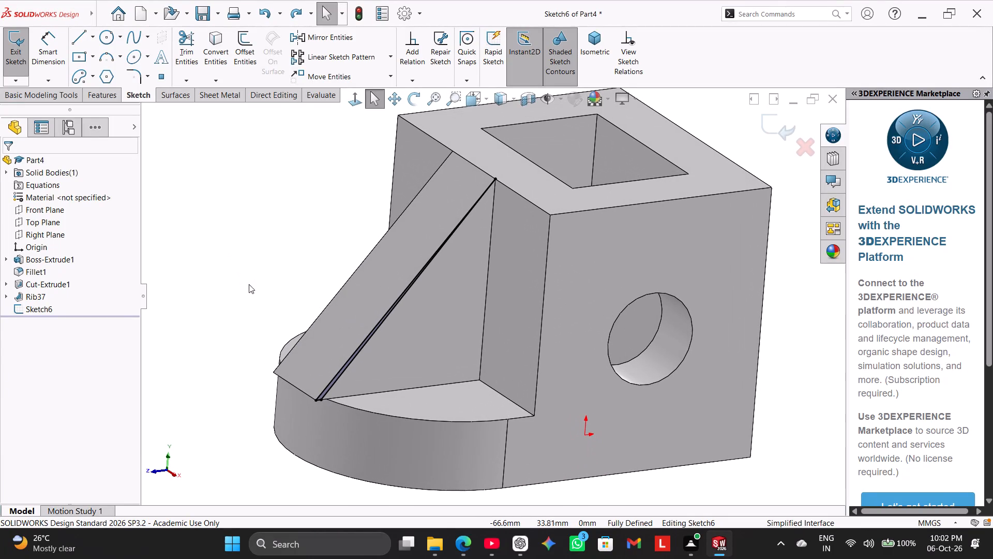
key("ctrl+z")
key("ctrl+z")
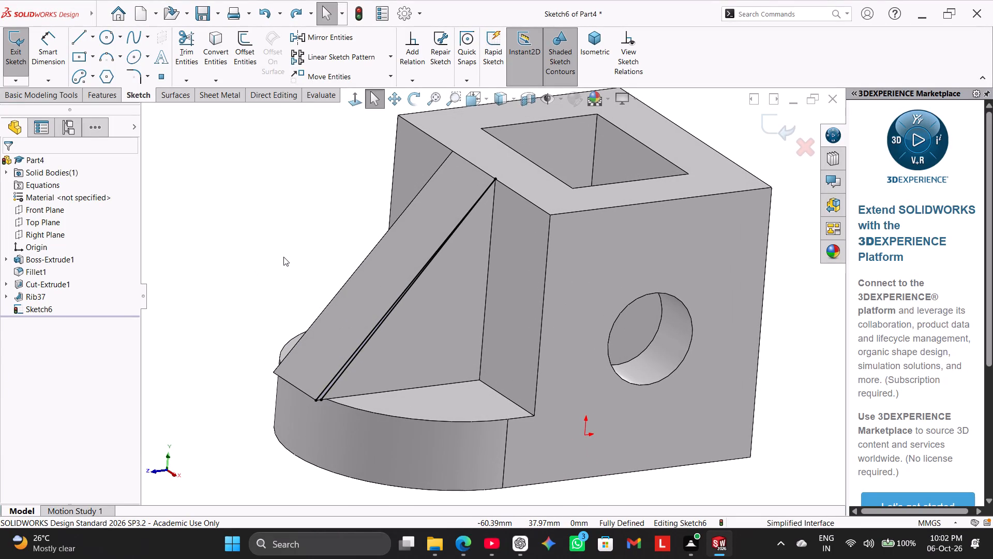
key("ctrl+z")
key("ctrl+z")
left_click(283, 257)
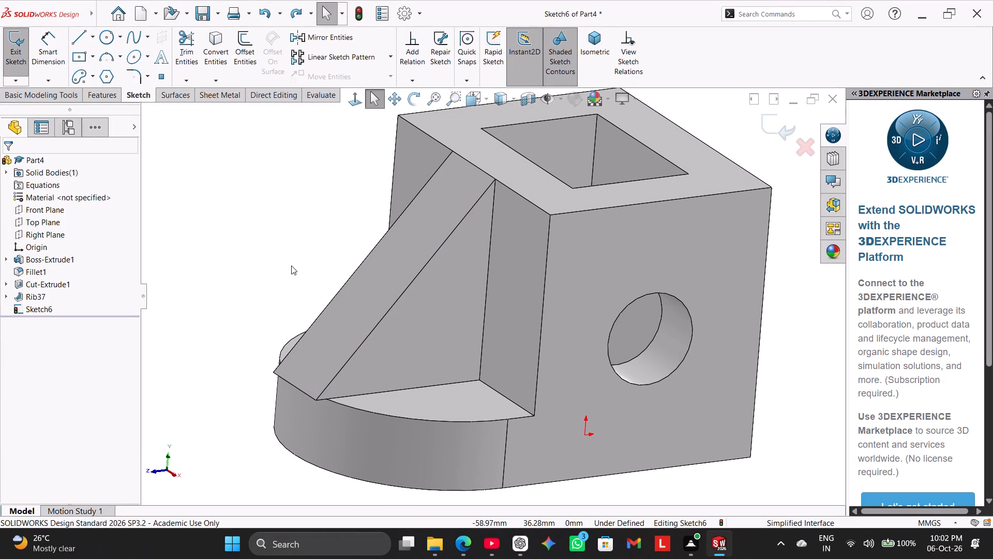
Start a new sketch on the Top Plane and convert the rounded base's two arc edges beside the rib into it.
left_click(53, 219)
left_click(67, 204)
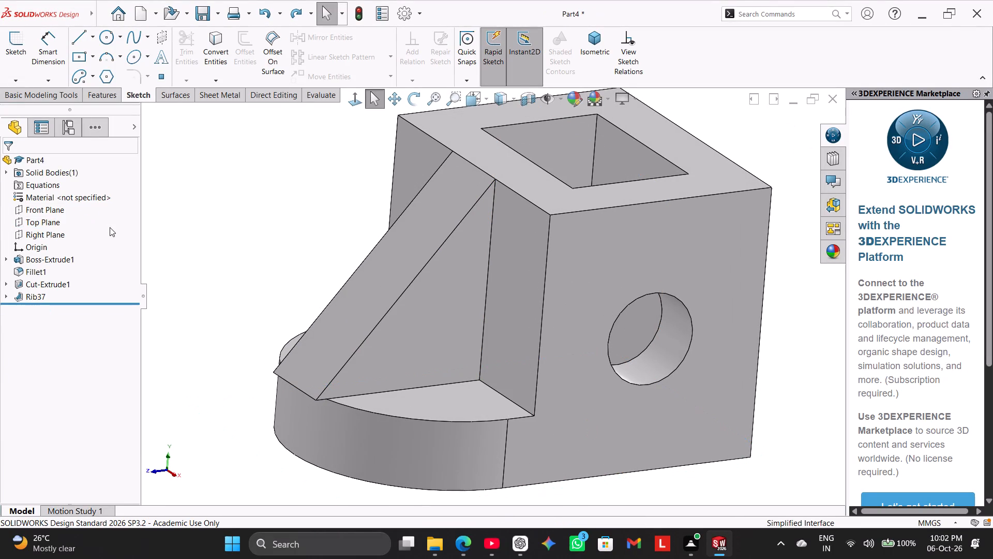
left_click(56, 222)
left_click(69, 208)
left_click(148, 220)
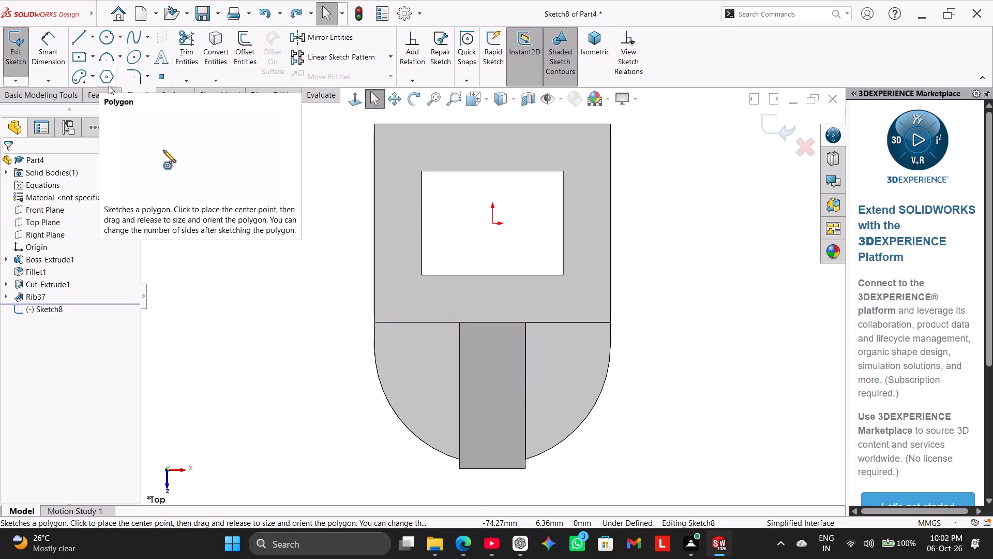
left_click_drag(215, 260, 215, 261)
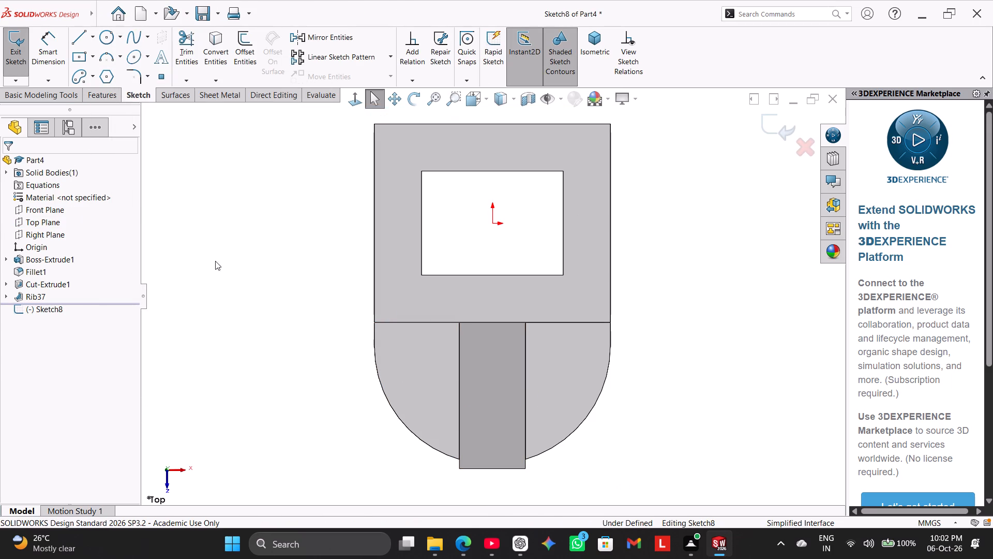
left_click_drag(215, 261, 215, 253)
left_click_drag(217, 52, 217, 65)
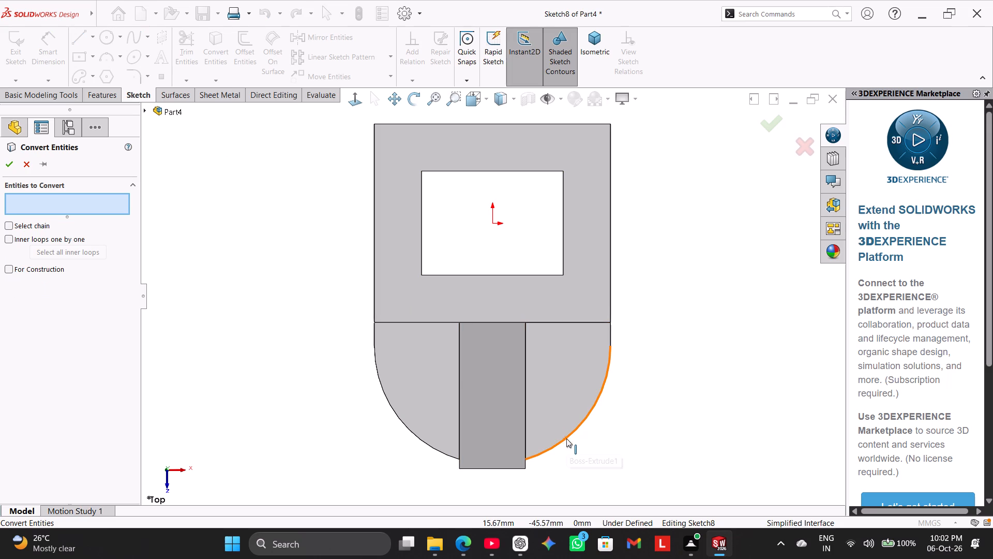
left_click(567, 438)
left_click(431, 446)
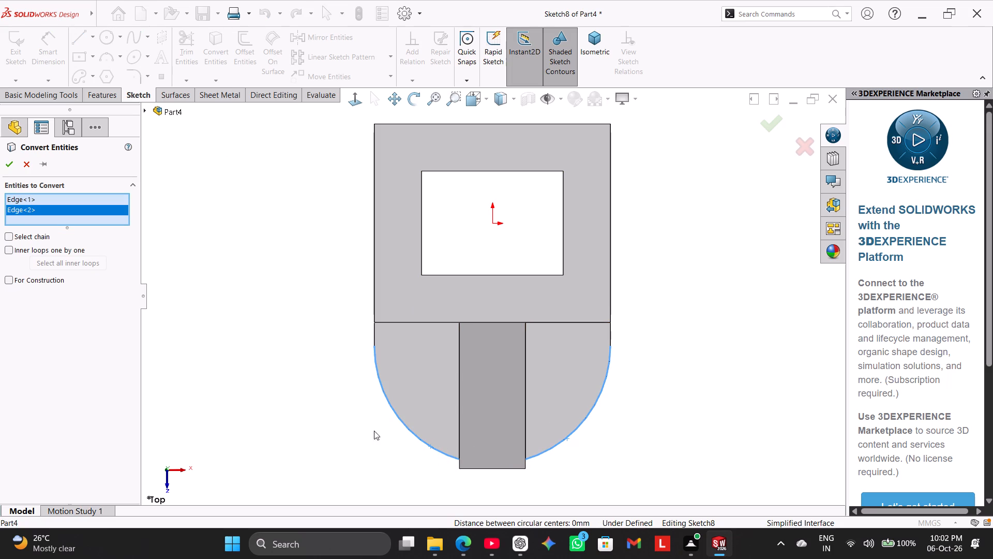
left_click(7, 168)
left_click(216, 391)
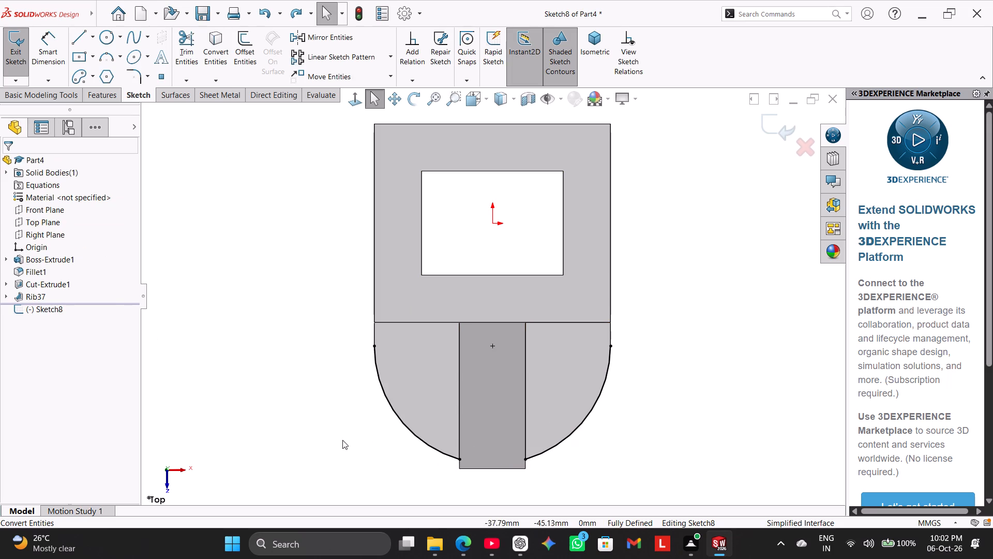
Delete the converted arc on the rib's negative X side and extend the other arc around to the opposite end of the base's semicircle.
right_click(442, 452)
left_click(480, 509)
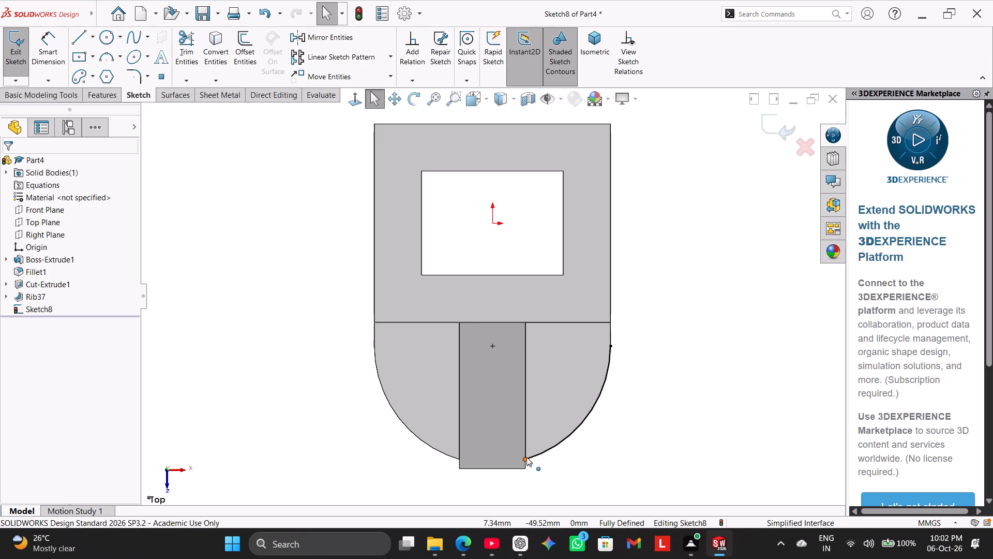
left_click_drag(523, 457, 391, 365)
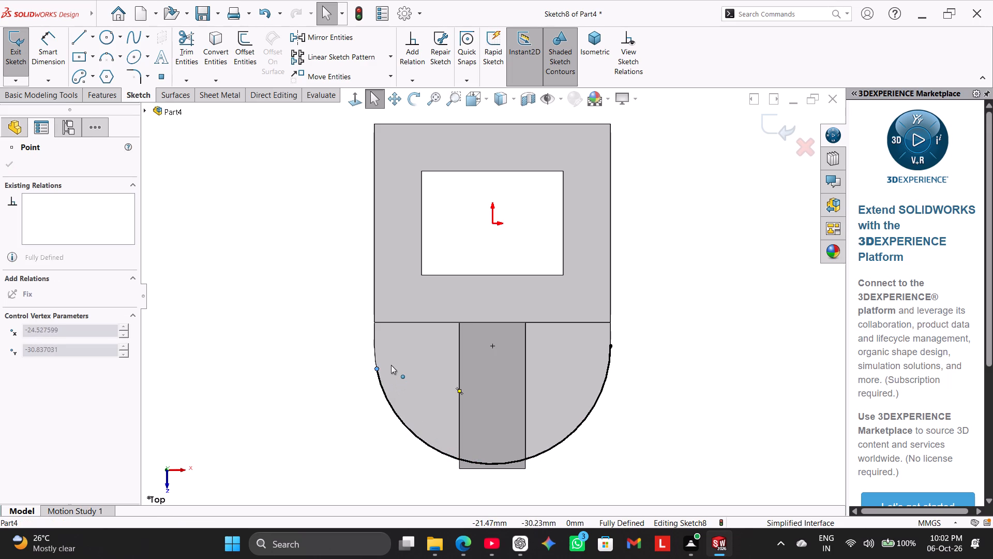
left_click_drag(391, 365, 389, 343)
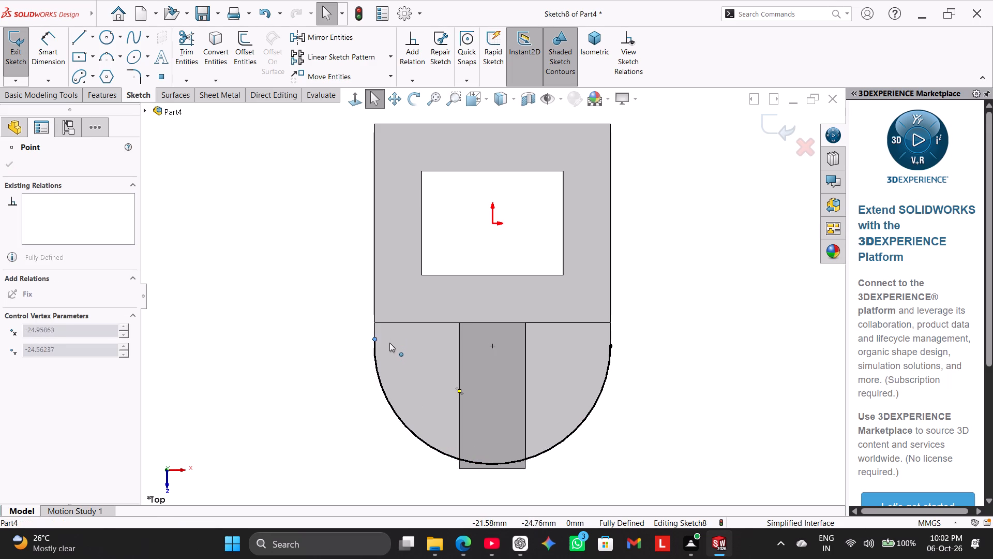
left_click_drag(389, 343, 389, 345)
left_click(291, 388)
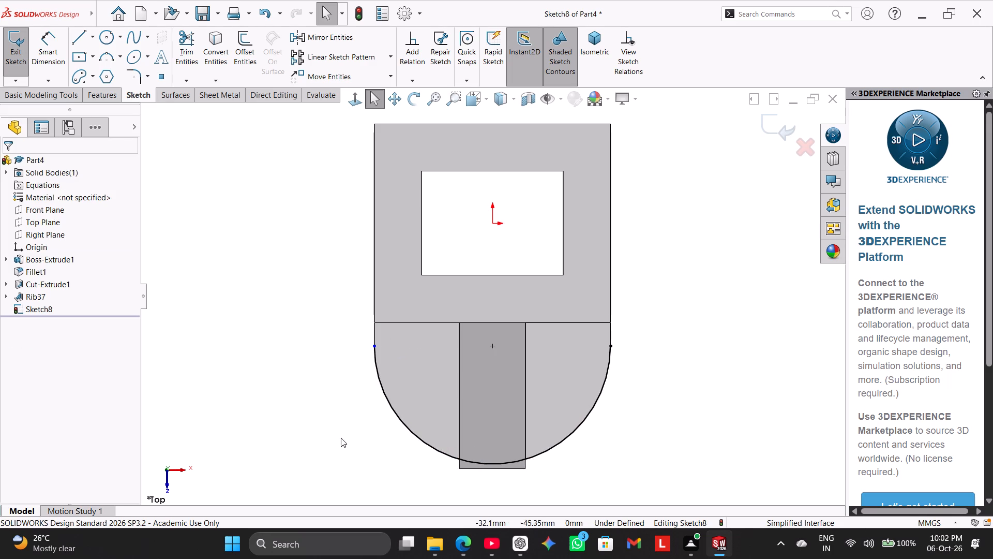
Convert the rib's two long side edges and its outer end edge into the sketch.
middle_click_drag(336, 435, 370, 372)
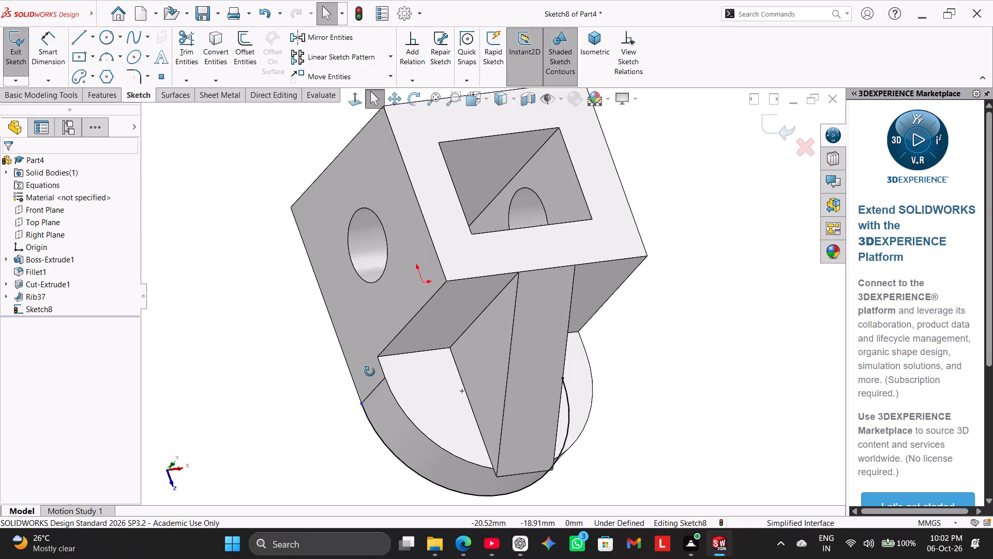
middle_click_drag(370, 372, 320, 388)
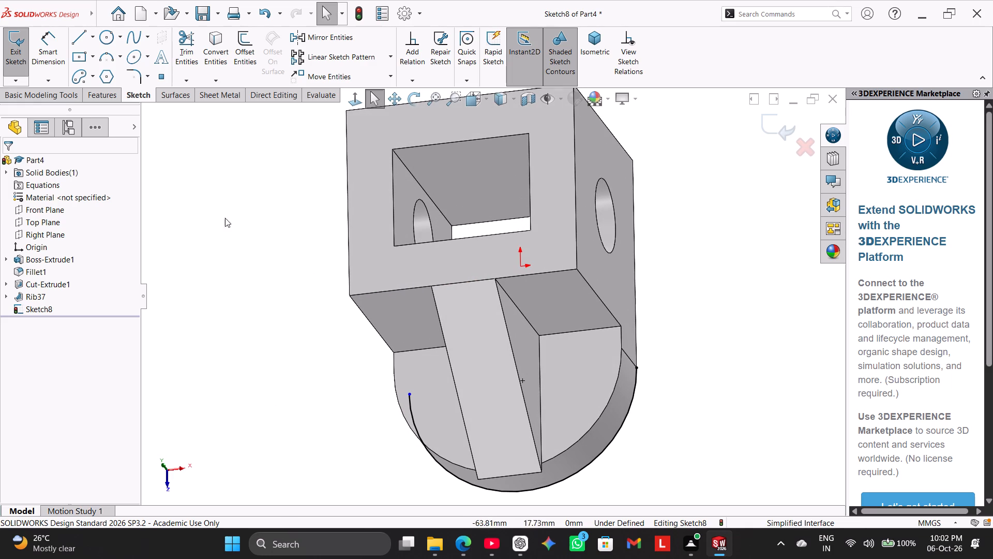
left_click(352, 102)
left_click(275, 244)
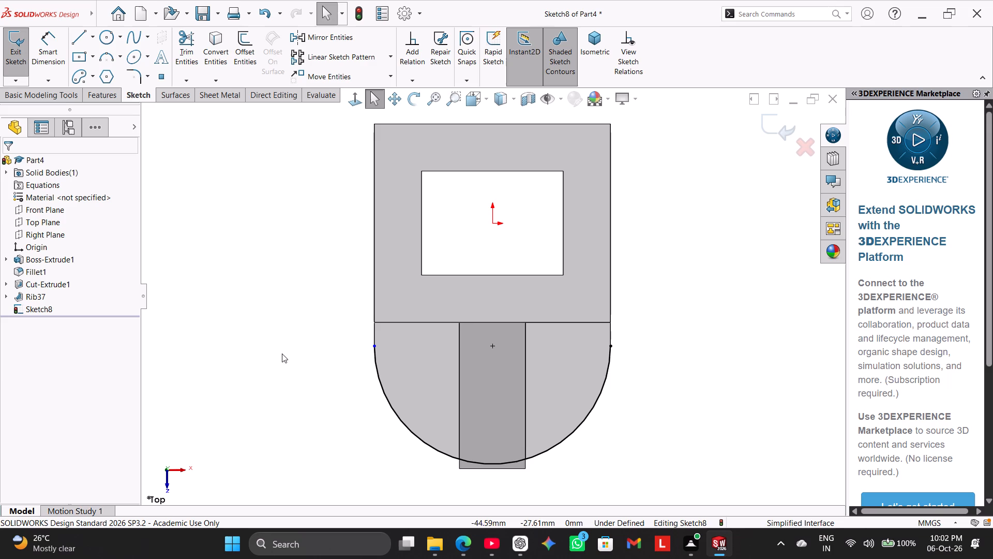
left_click(218, 56)
scroll(394, 415, "down", 2)
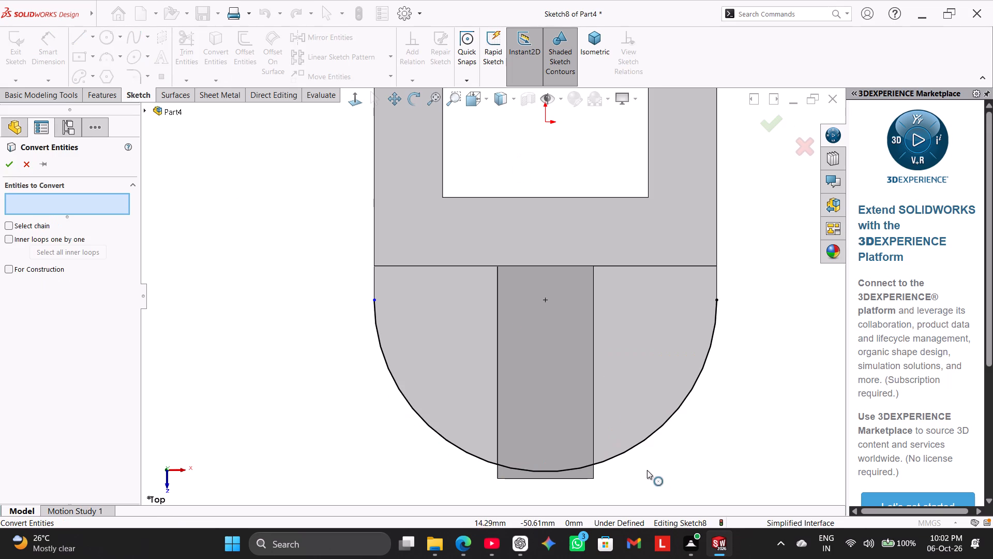
left_click(594, 470)
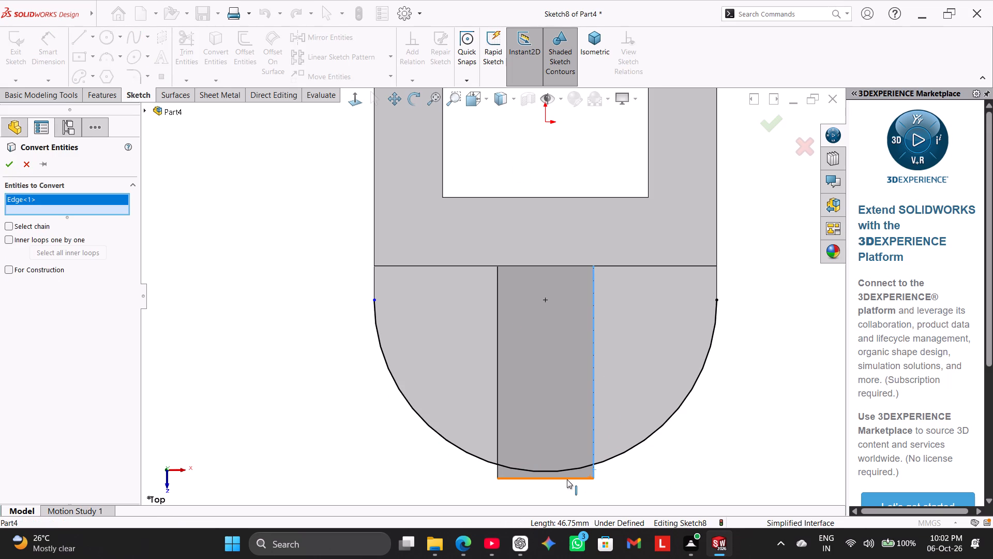
left_click(498, 469)
left_click(519, 480)
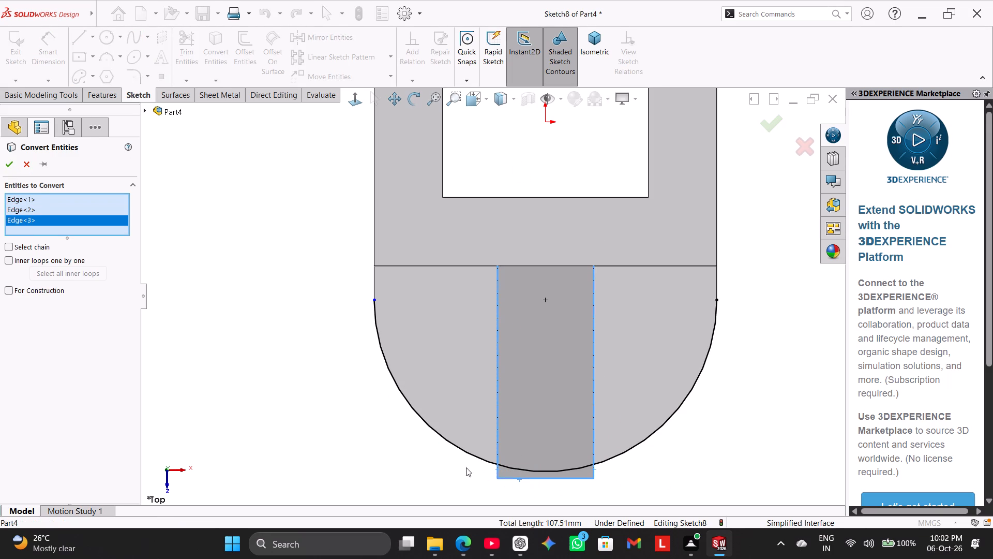
left_click(12, 160)
left_click(160, 207)
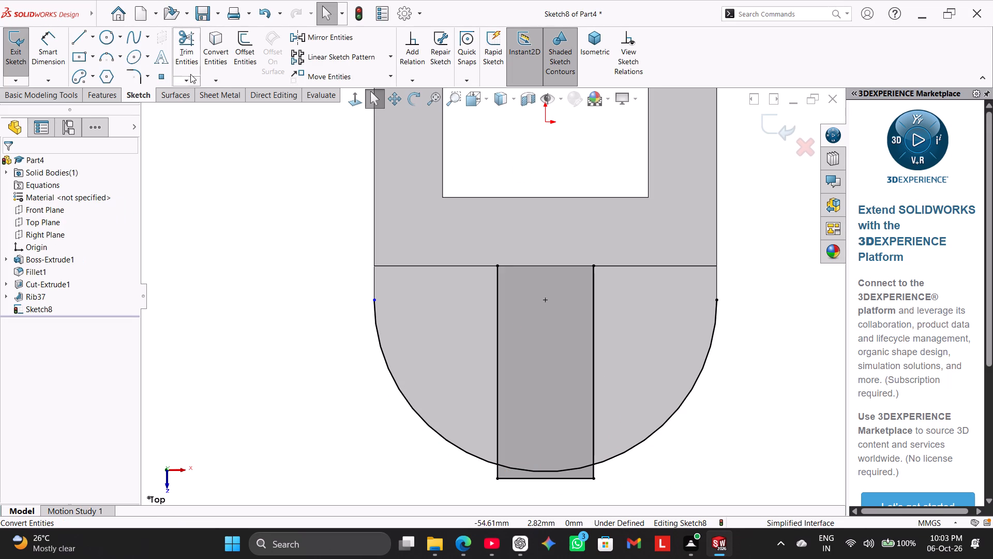
Trim both converted rib side lines back to the arc with Trim to closest, removing the portions inside the base.
left_click_drag(192, 57, 203, 82)
left_click(593, 433)
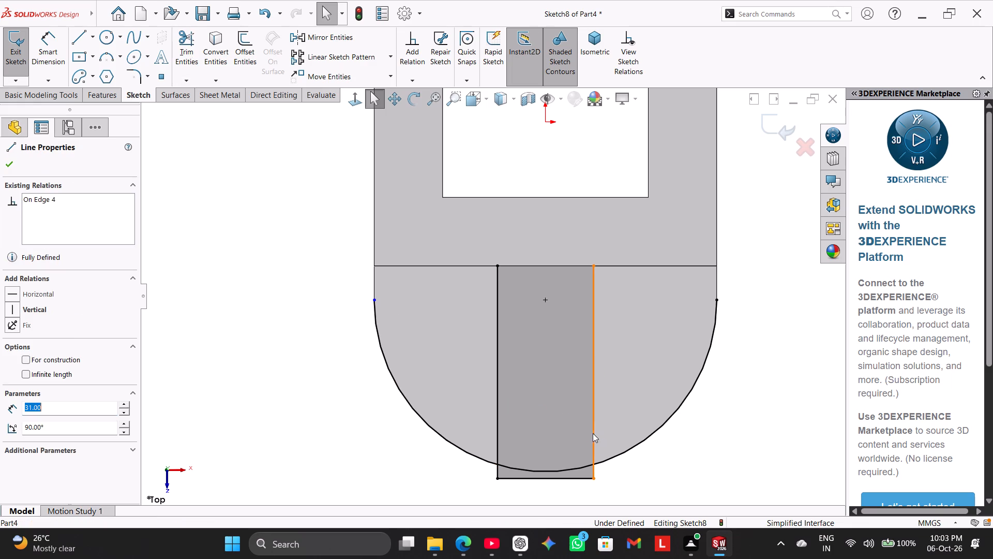
left_click(312, 408)
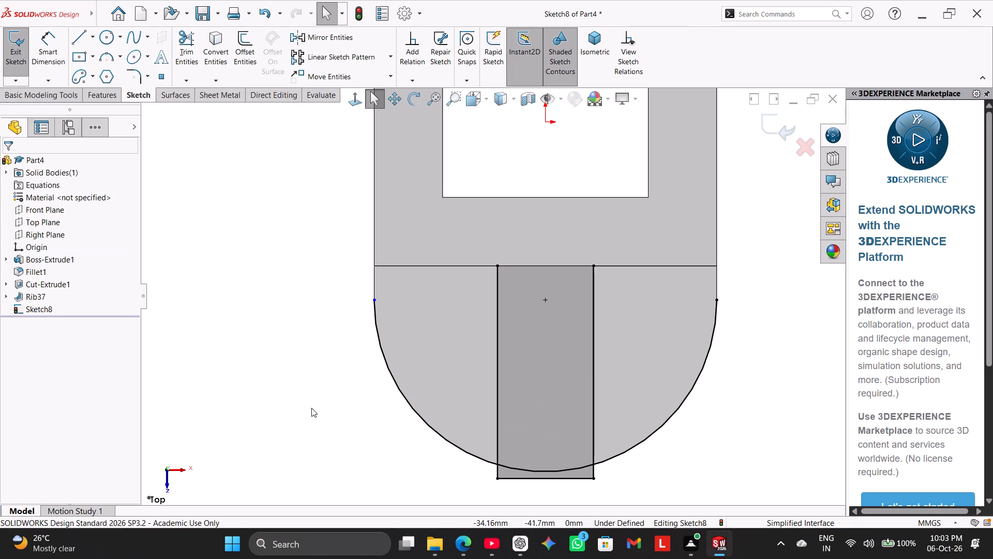
left_click_drag(190, 43, 206, 67)
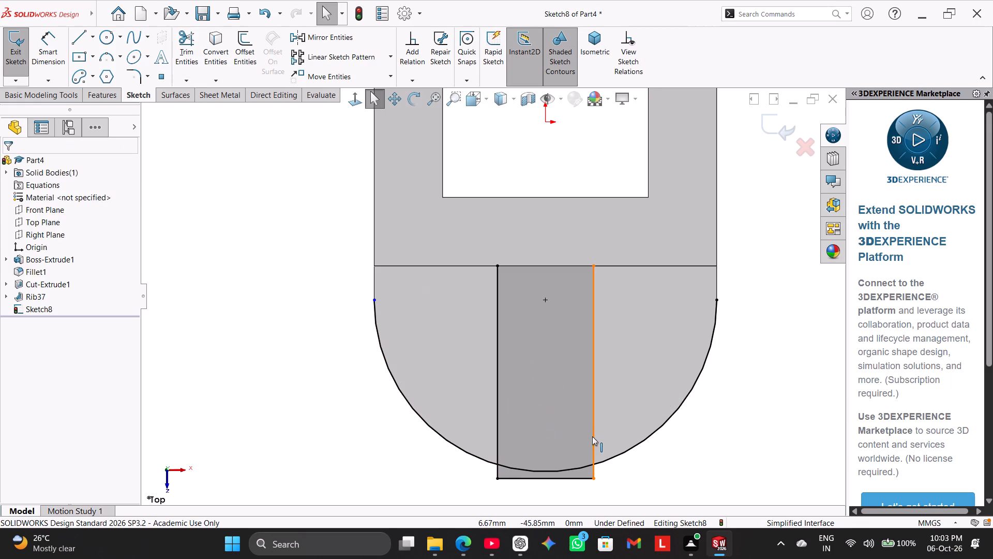
left_click(184, 54)
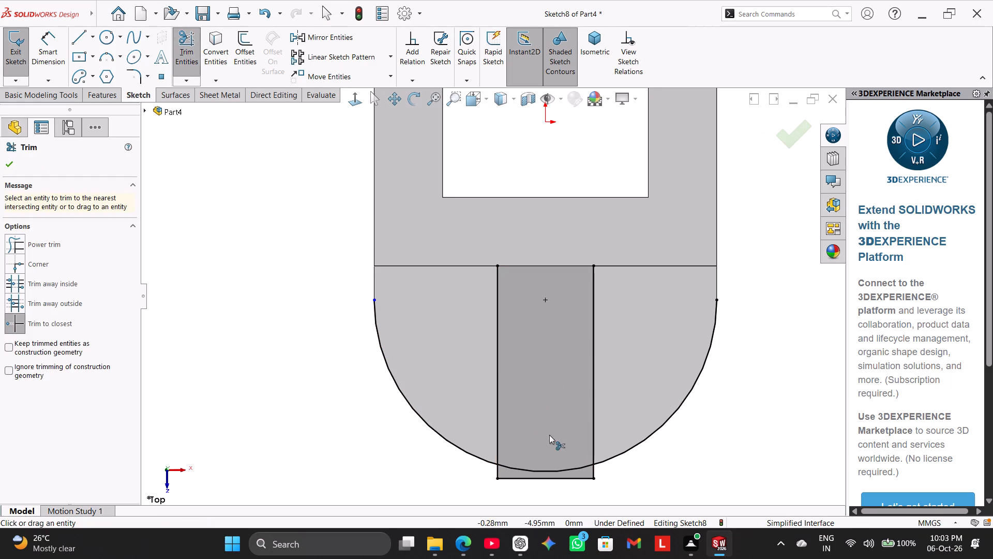
left_click(595, 444)
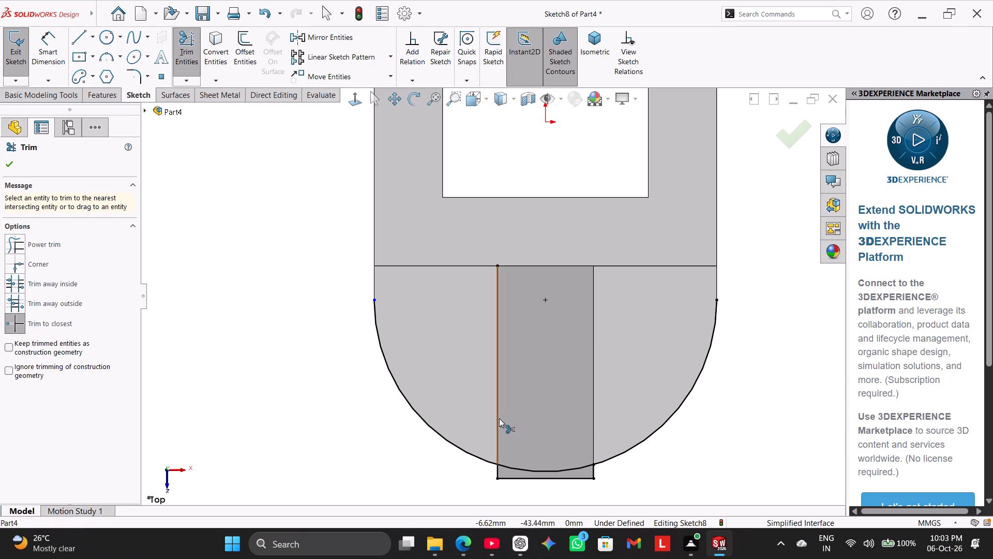
left_click(496, 417)
Trim the arc on both sides of the rib, leaving a closed sliver profile around the rib's overhanging end.
middle_click_drag(440, 491, 437, 447)
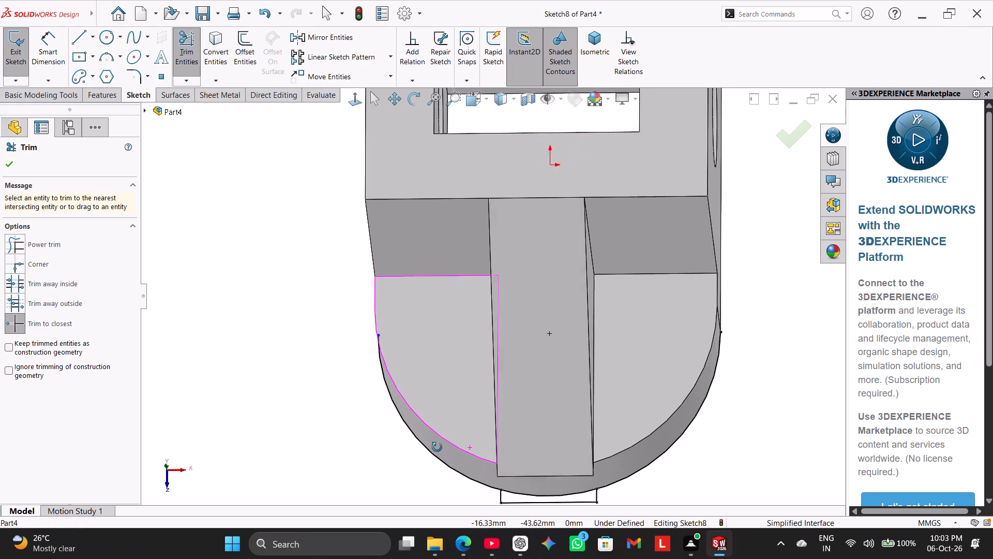
middle_click_drag(437, 447, 454, 500)
left_click(360, 99)
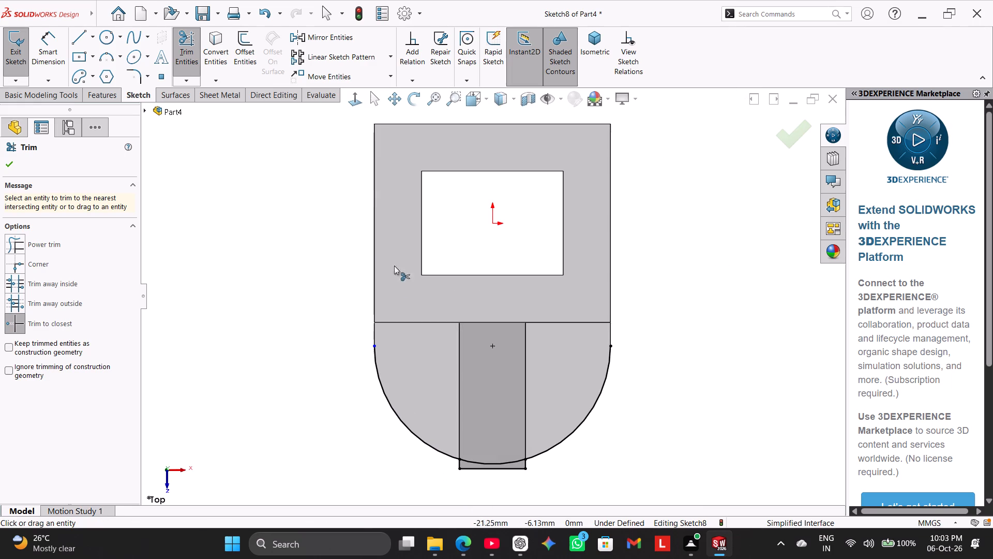
left_click(397, 415)
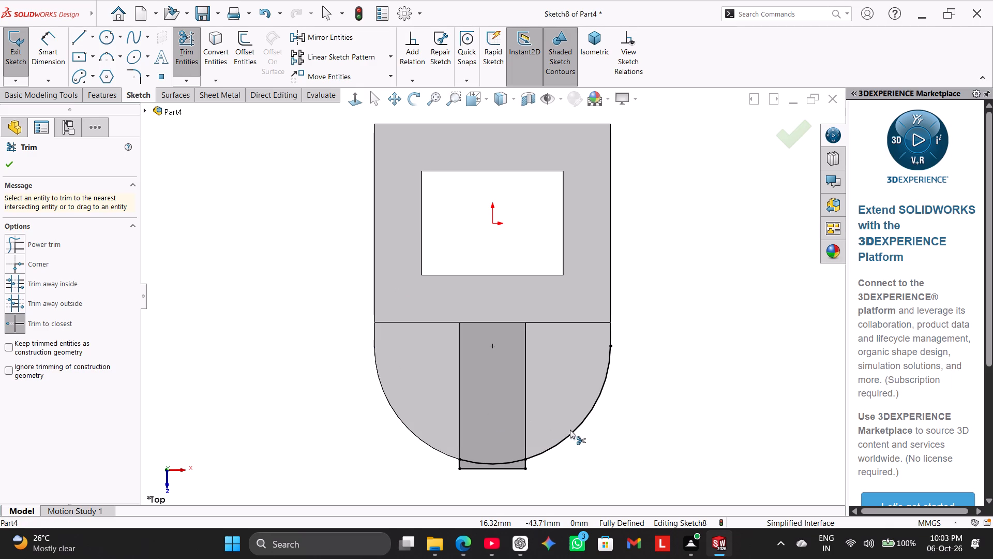
left_click(571, 431)
middle_click_drag(373, 477, 323, 383)
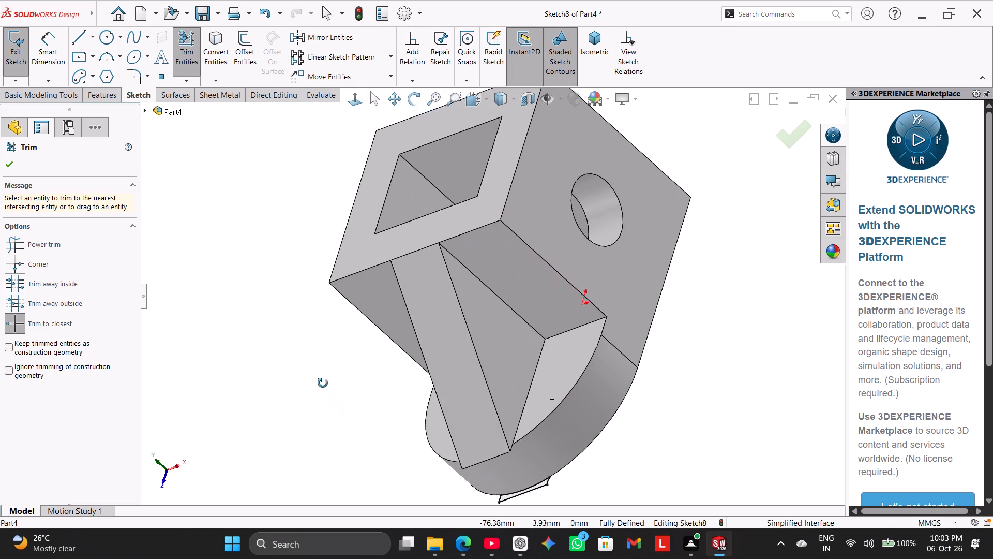
middle_click_drag(323, 383, 312, 295)
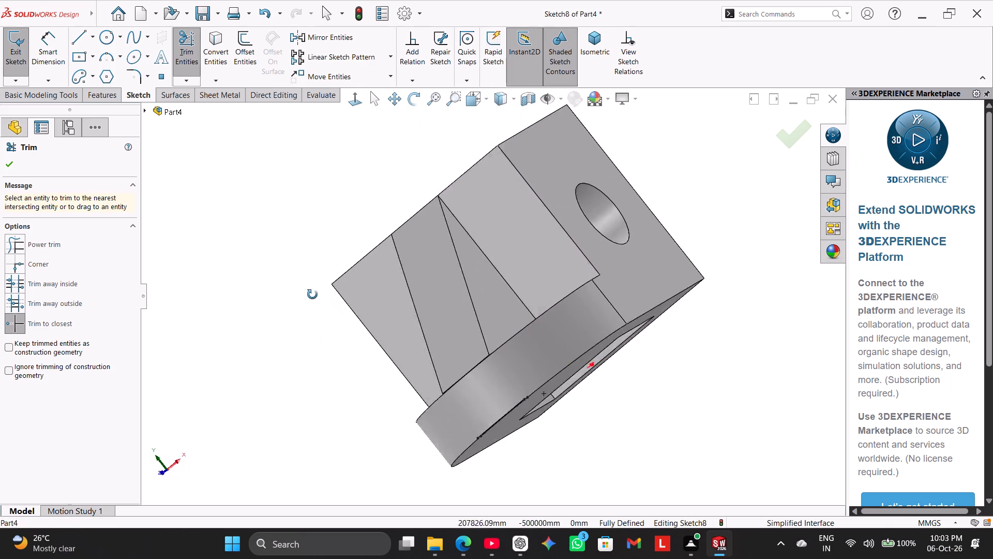
middle_click_drag(312, 295, 271, 326)
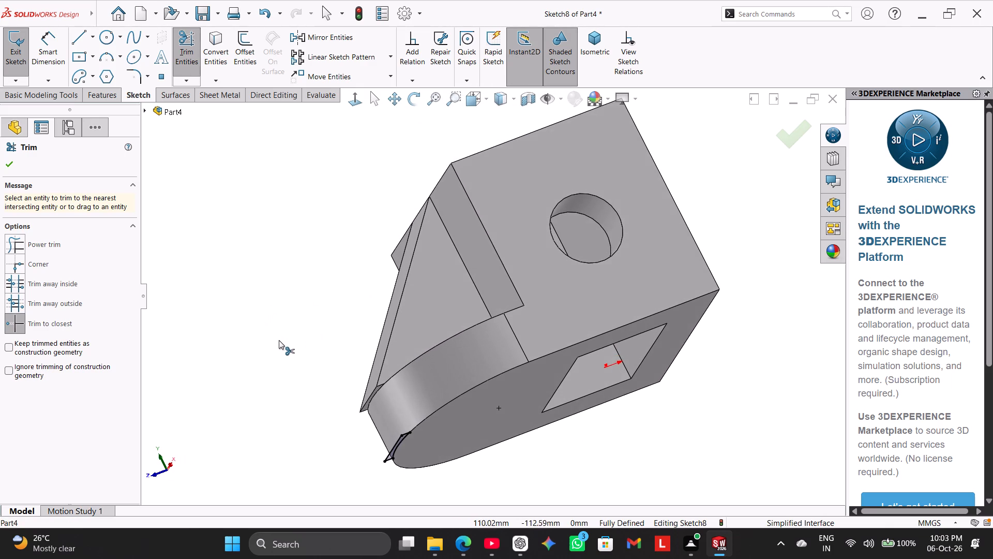
scroll(279, 341, "down", 1)
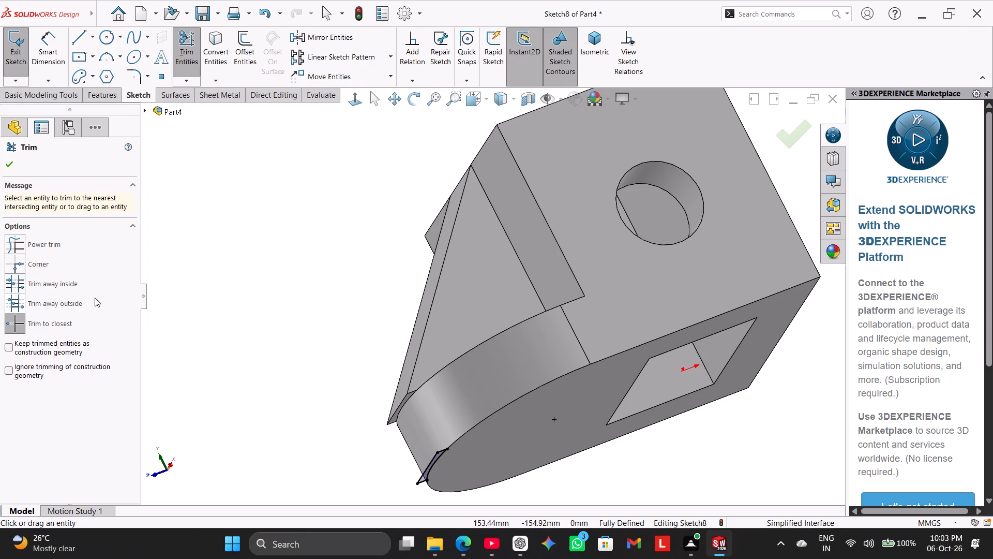
left_click(12, 164)
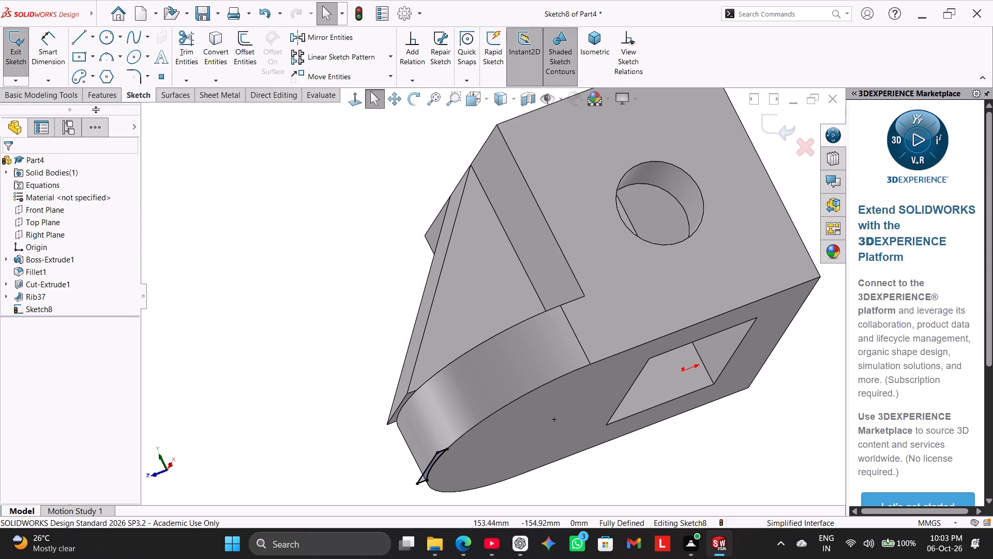
Cut-extrude the sliver profile from the sketch plane with Up To Next through the rib's overhanging tip.
left_click(99, 98)
left_click(198, 62)
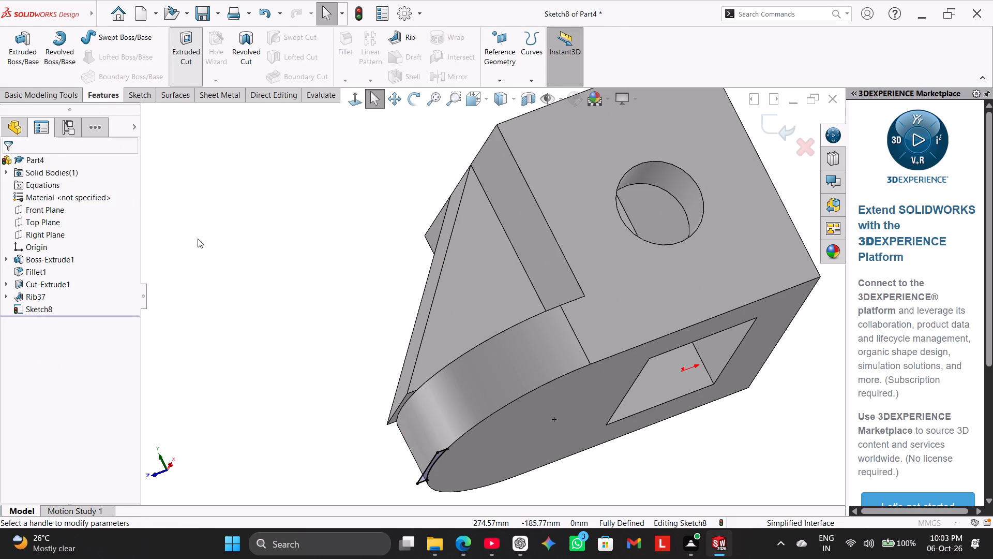
middle_click_drag(214, 281, 238, 276)
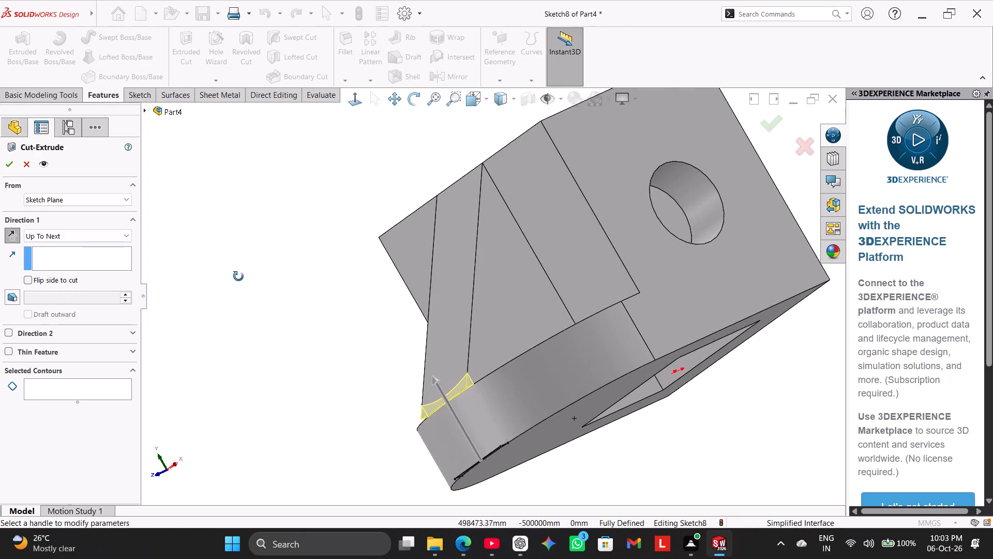
middle_click_drag(238, 276, 231, 275)
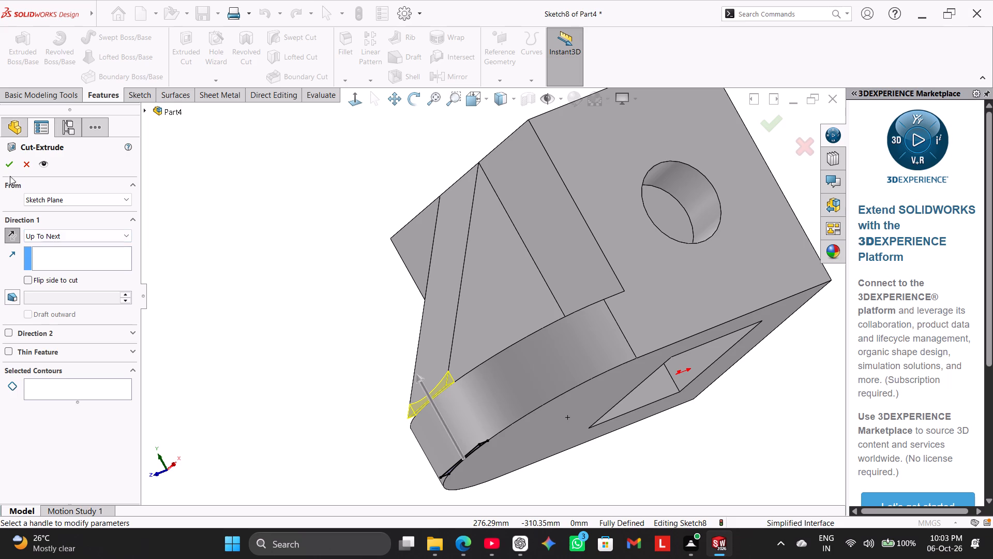
left_click(12, 167)
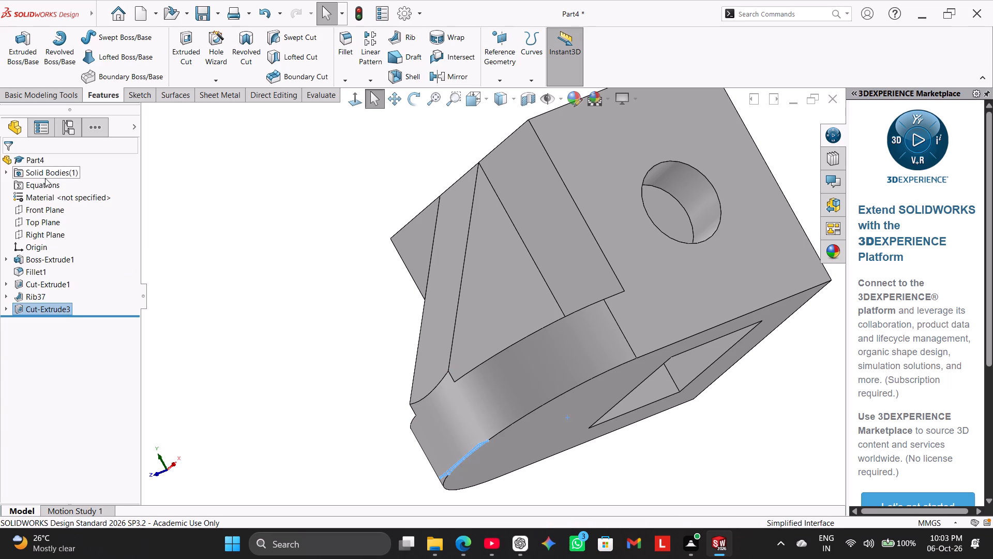
left_click_drag(246, 194, 249, 199)
middle_click_drag(251, 312, 244, 305)
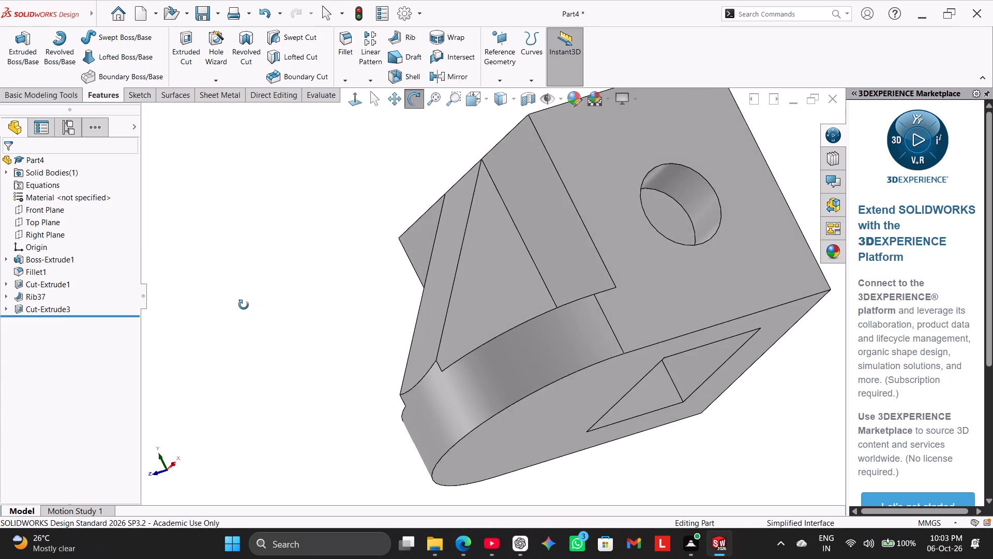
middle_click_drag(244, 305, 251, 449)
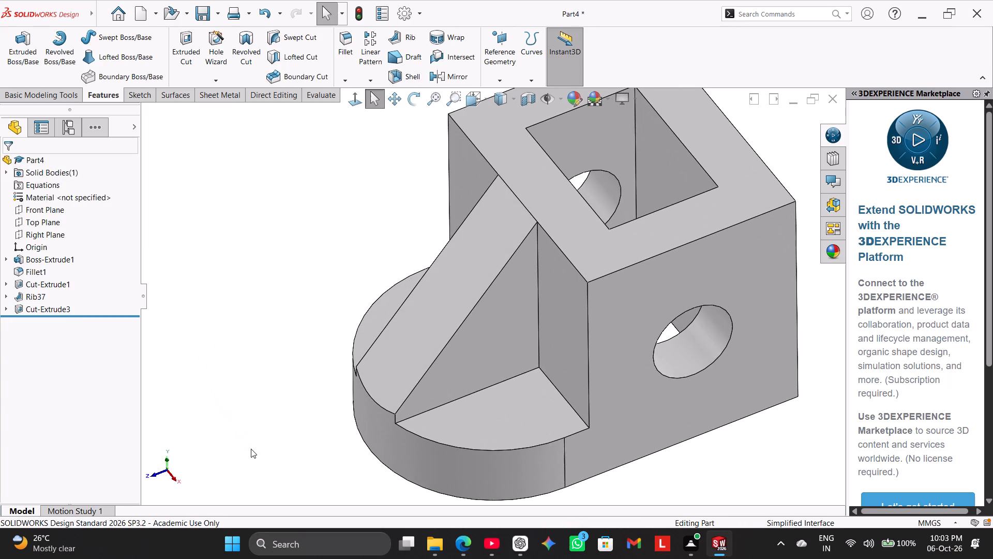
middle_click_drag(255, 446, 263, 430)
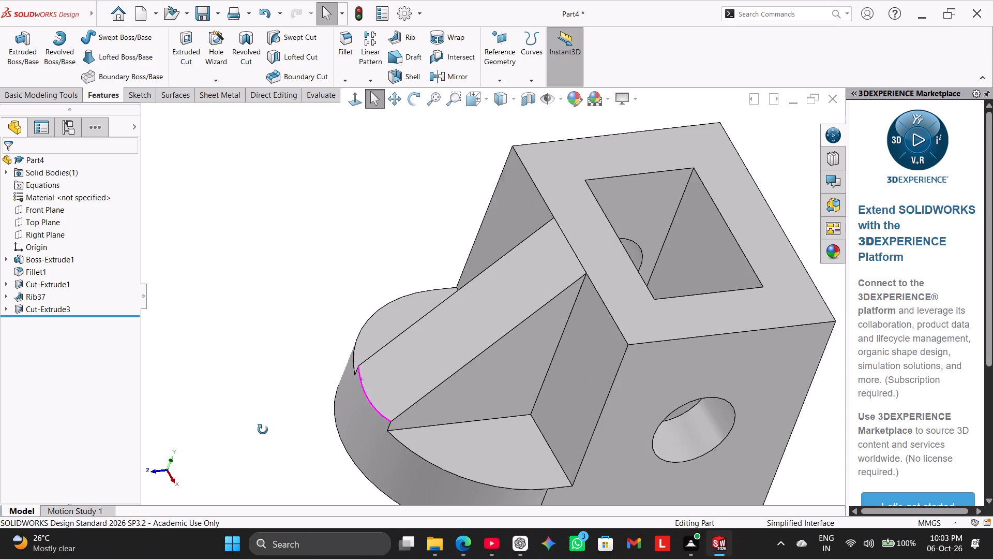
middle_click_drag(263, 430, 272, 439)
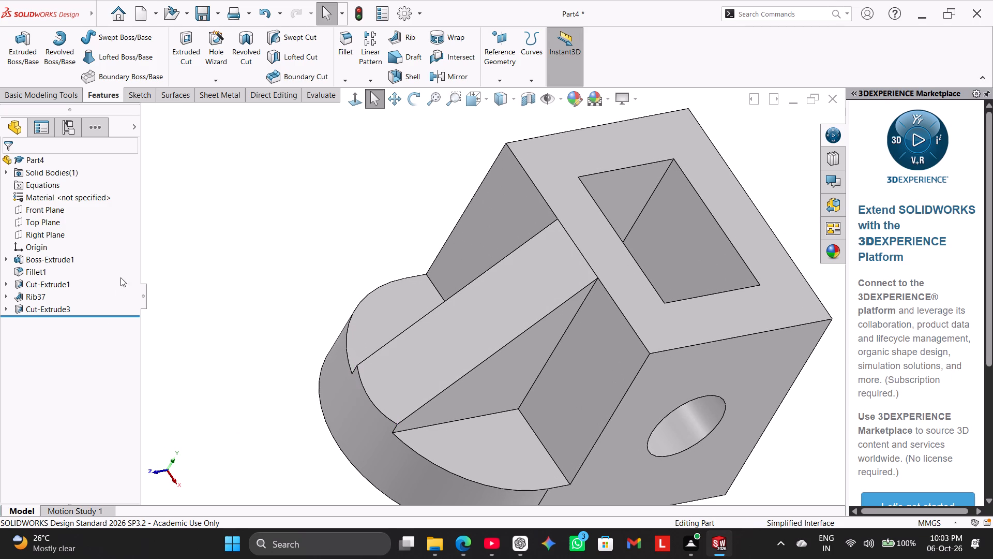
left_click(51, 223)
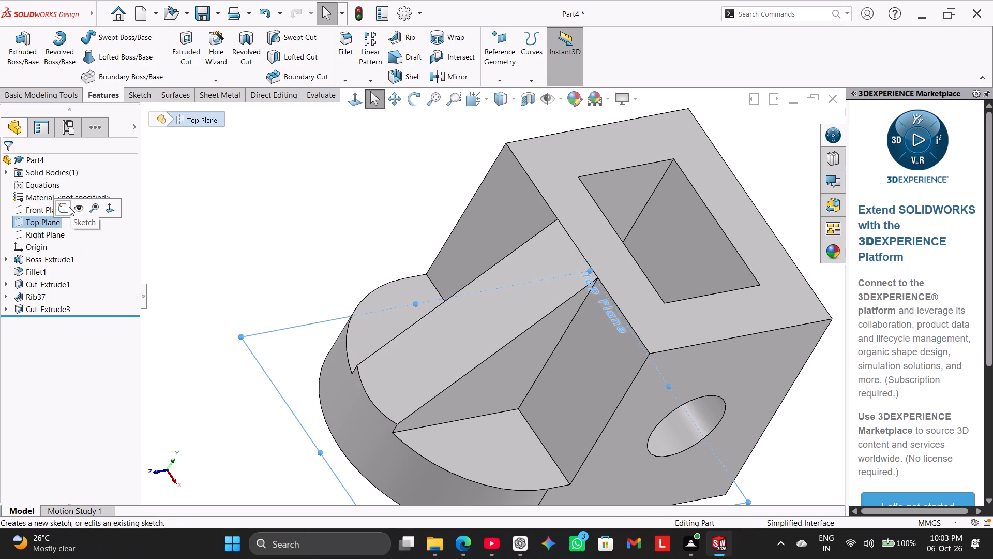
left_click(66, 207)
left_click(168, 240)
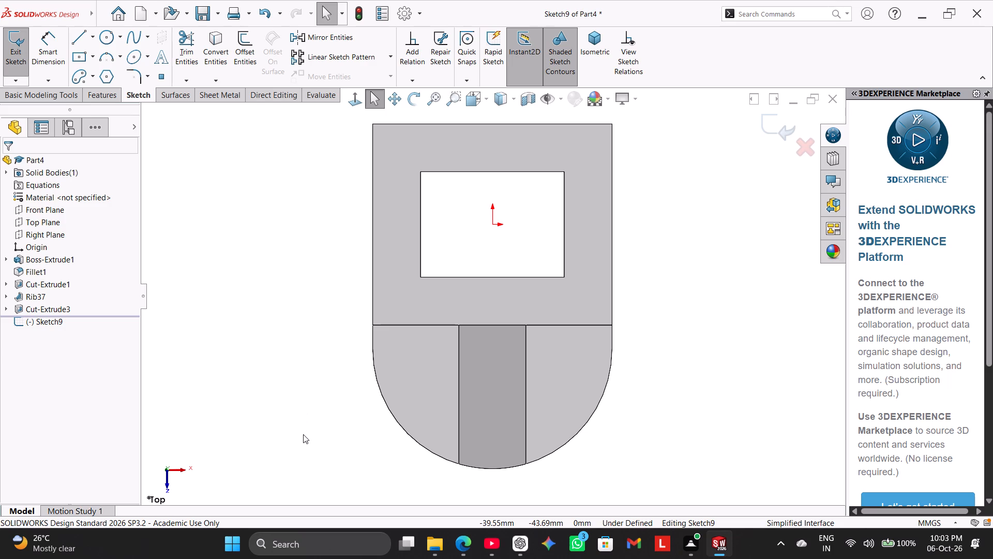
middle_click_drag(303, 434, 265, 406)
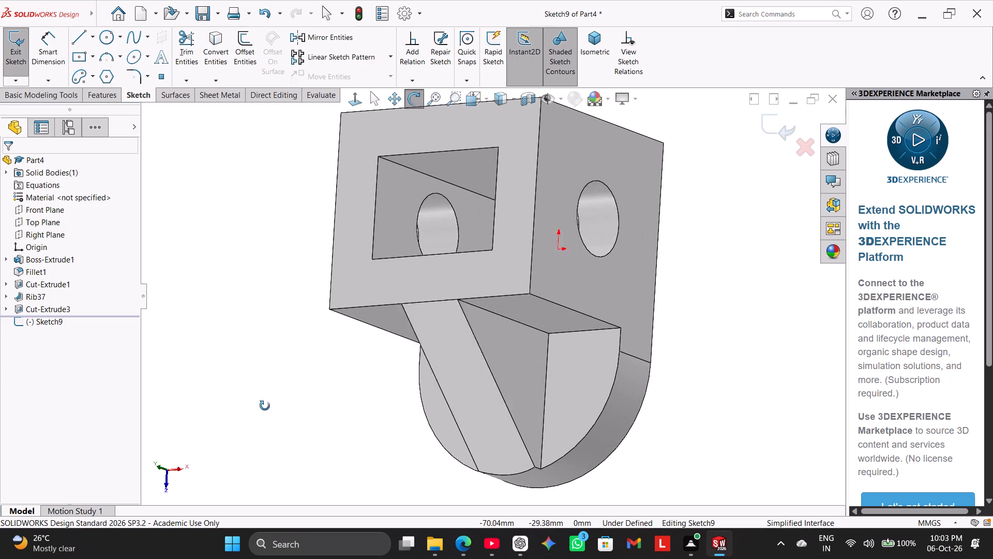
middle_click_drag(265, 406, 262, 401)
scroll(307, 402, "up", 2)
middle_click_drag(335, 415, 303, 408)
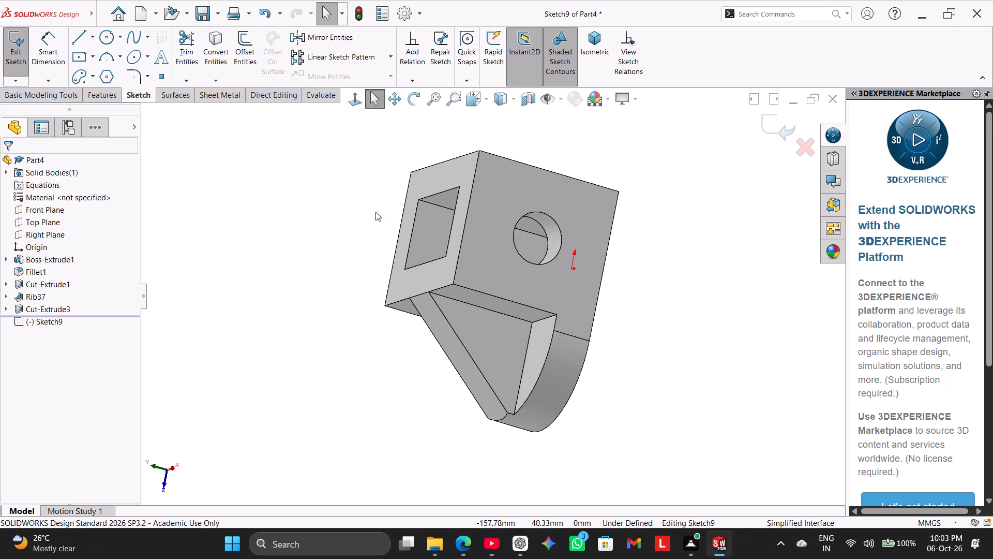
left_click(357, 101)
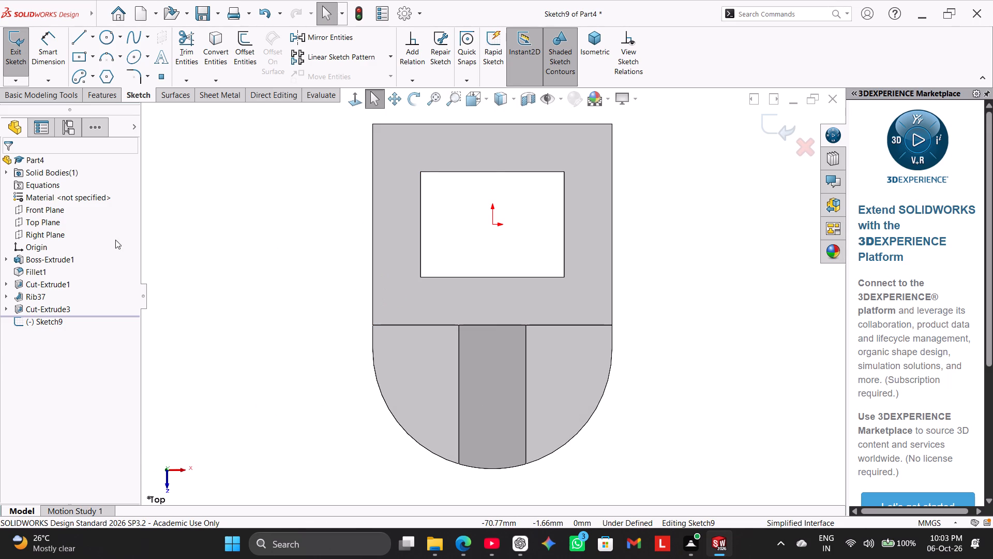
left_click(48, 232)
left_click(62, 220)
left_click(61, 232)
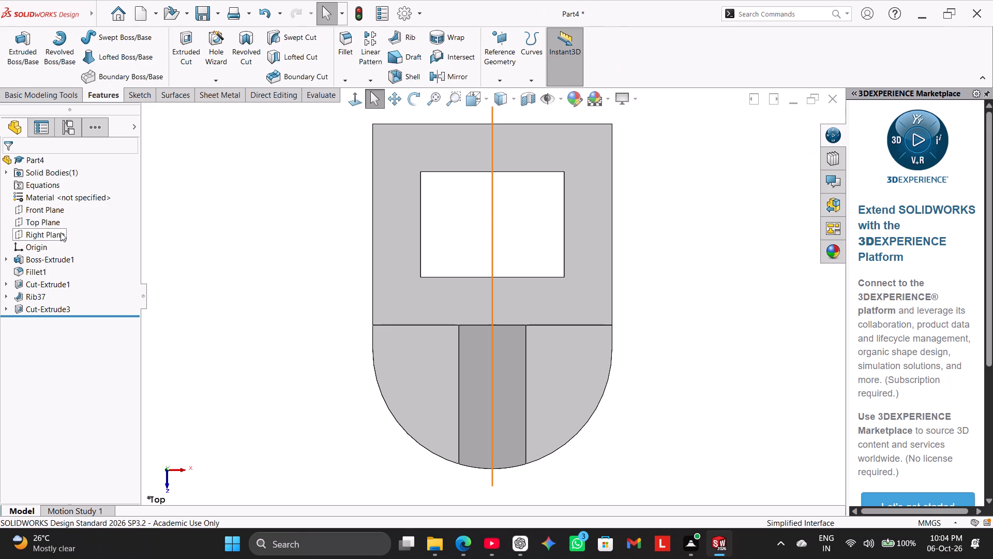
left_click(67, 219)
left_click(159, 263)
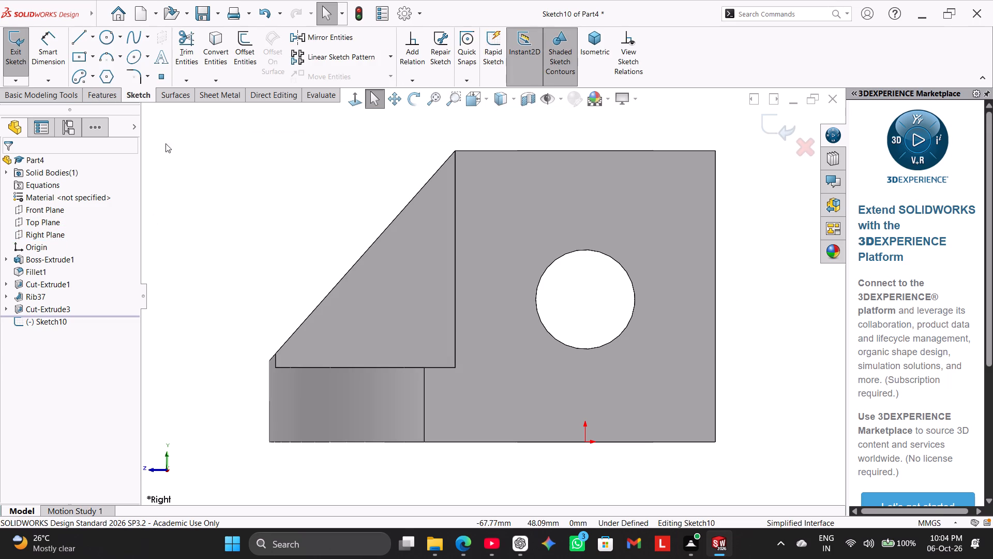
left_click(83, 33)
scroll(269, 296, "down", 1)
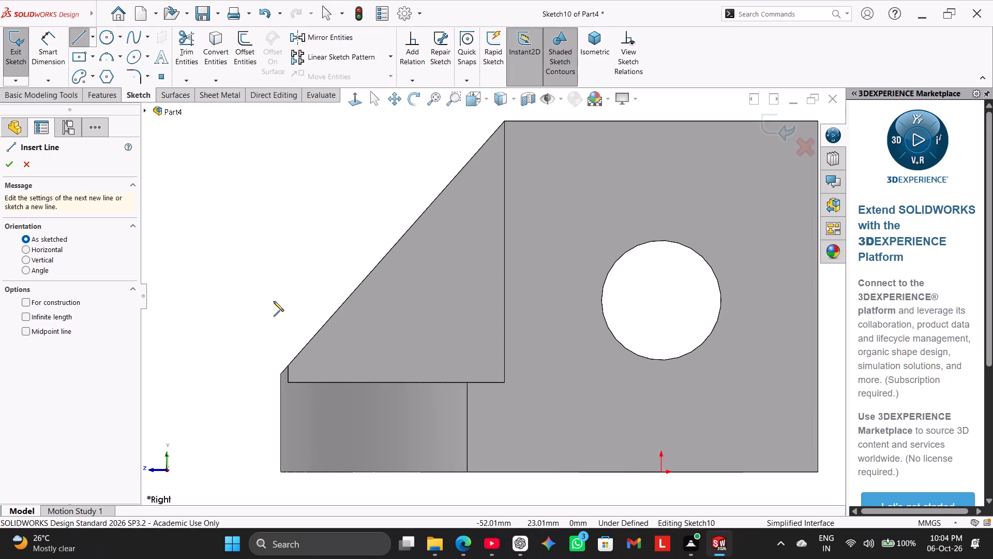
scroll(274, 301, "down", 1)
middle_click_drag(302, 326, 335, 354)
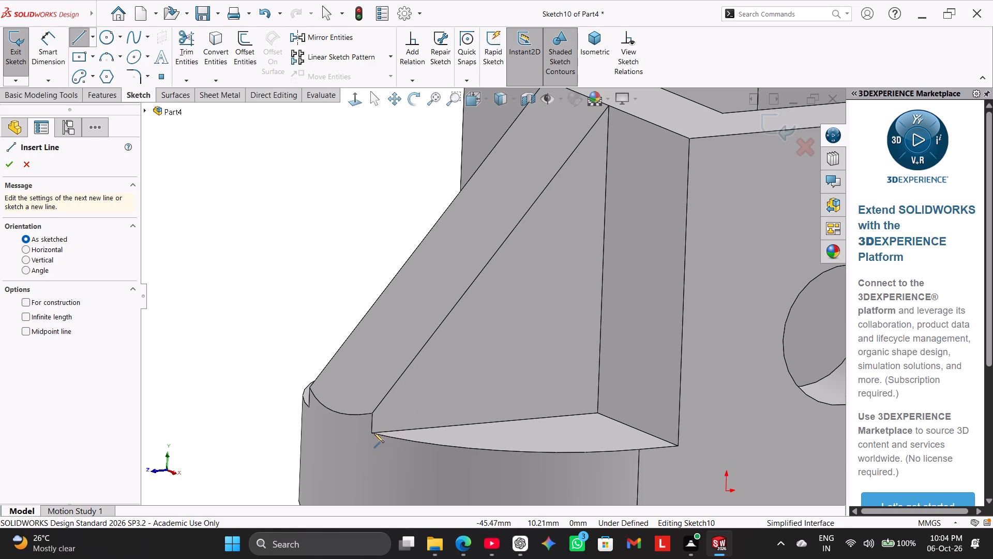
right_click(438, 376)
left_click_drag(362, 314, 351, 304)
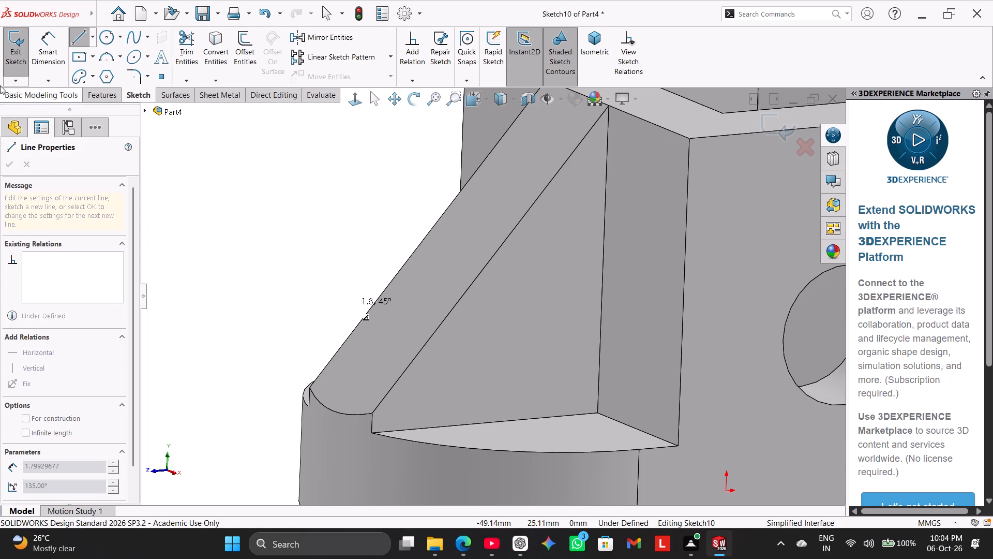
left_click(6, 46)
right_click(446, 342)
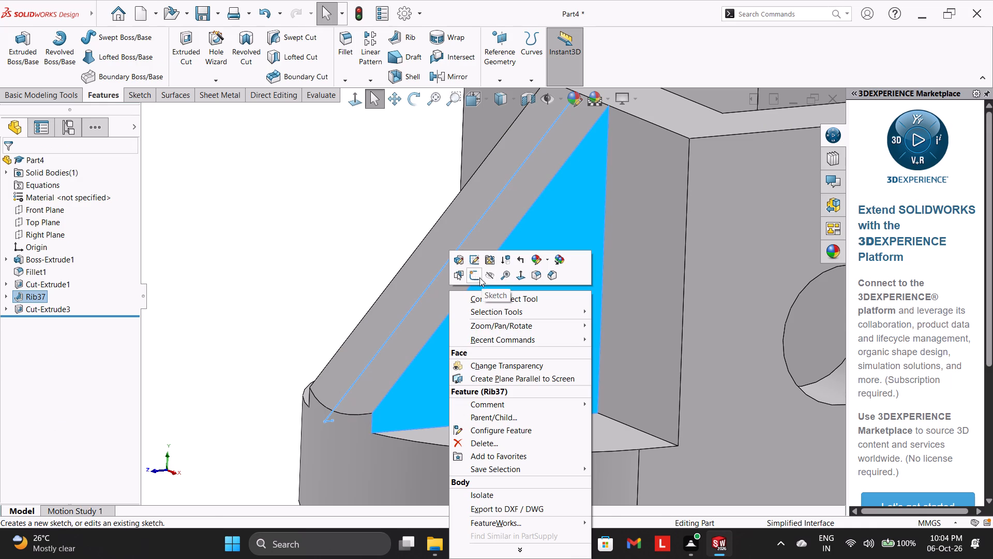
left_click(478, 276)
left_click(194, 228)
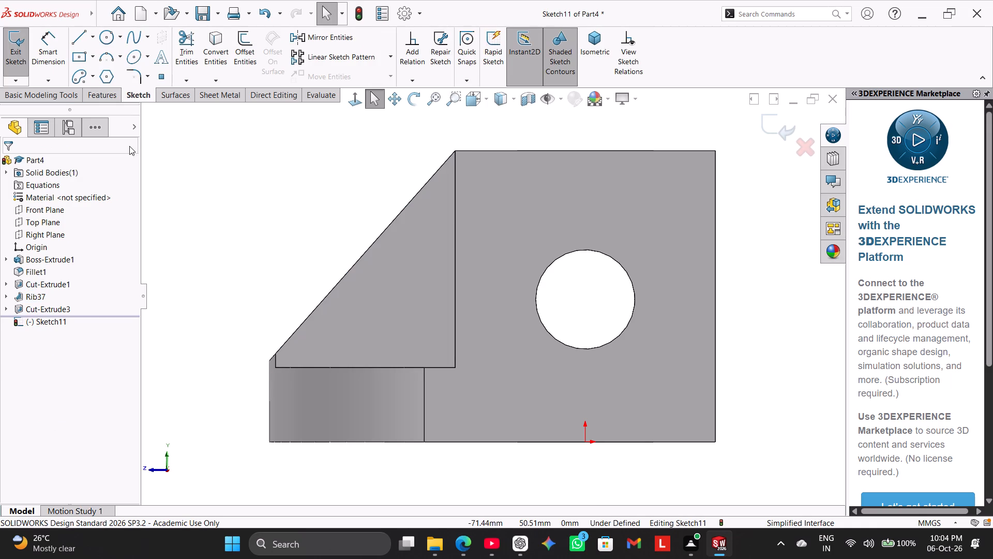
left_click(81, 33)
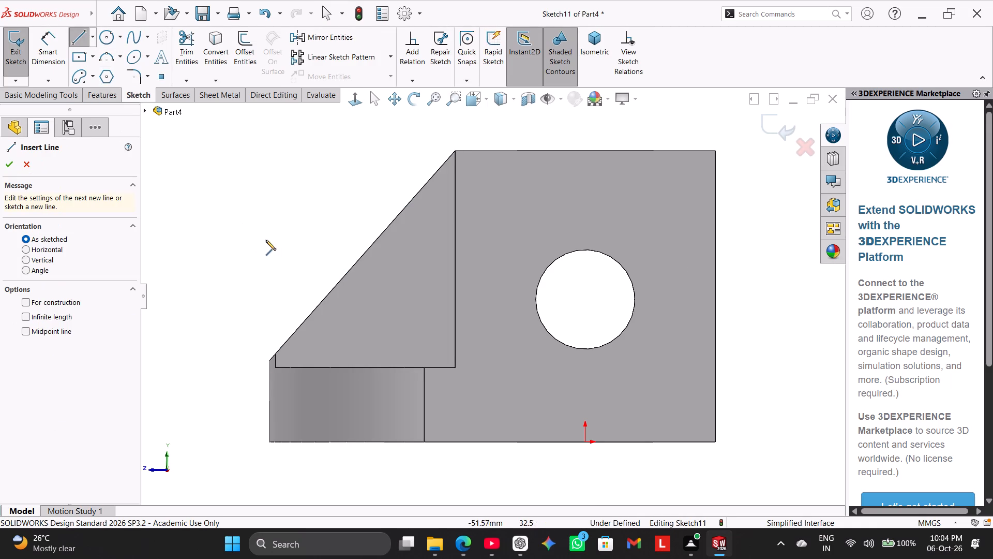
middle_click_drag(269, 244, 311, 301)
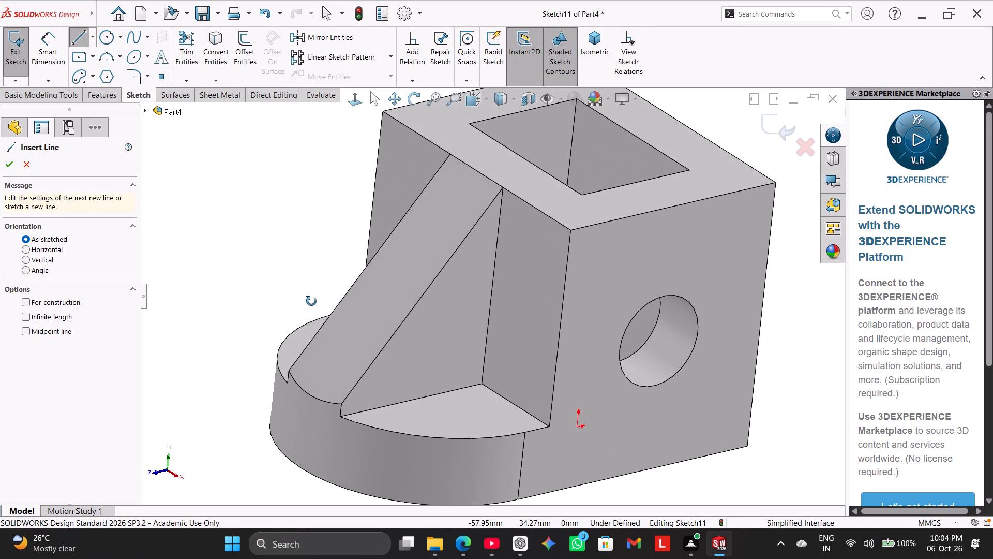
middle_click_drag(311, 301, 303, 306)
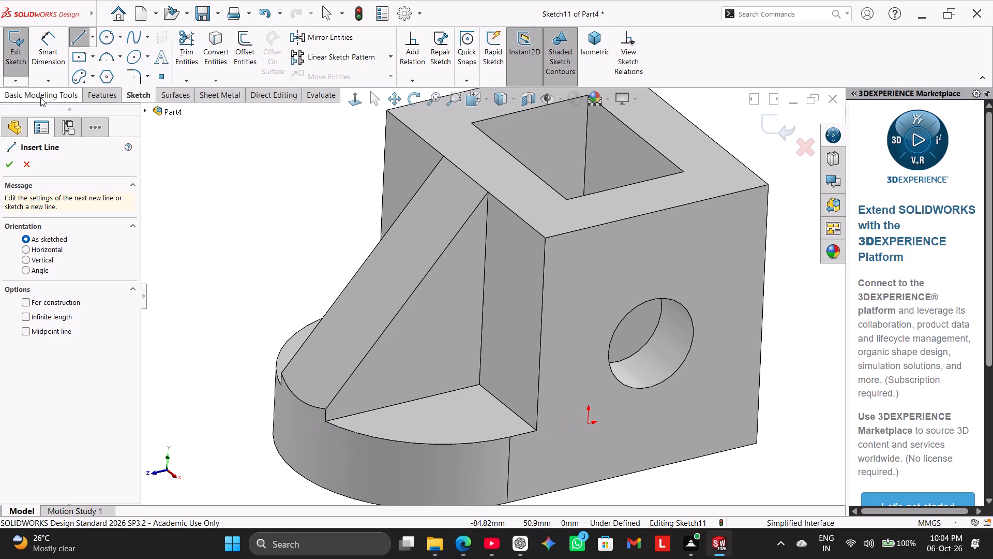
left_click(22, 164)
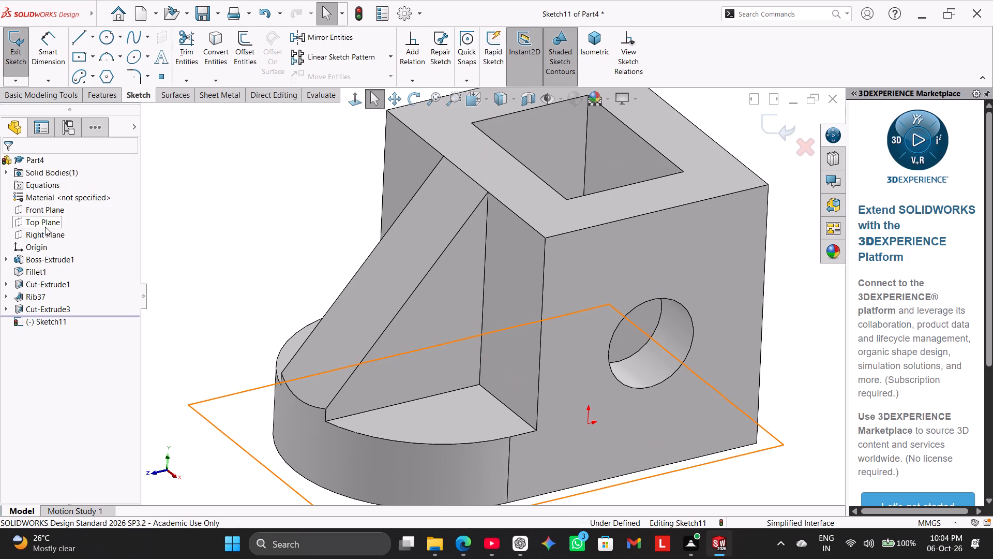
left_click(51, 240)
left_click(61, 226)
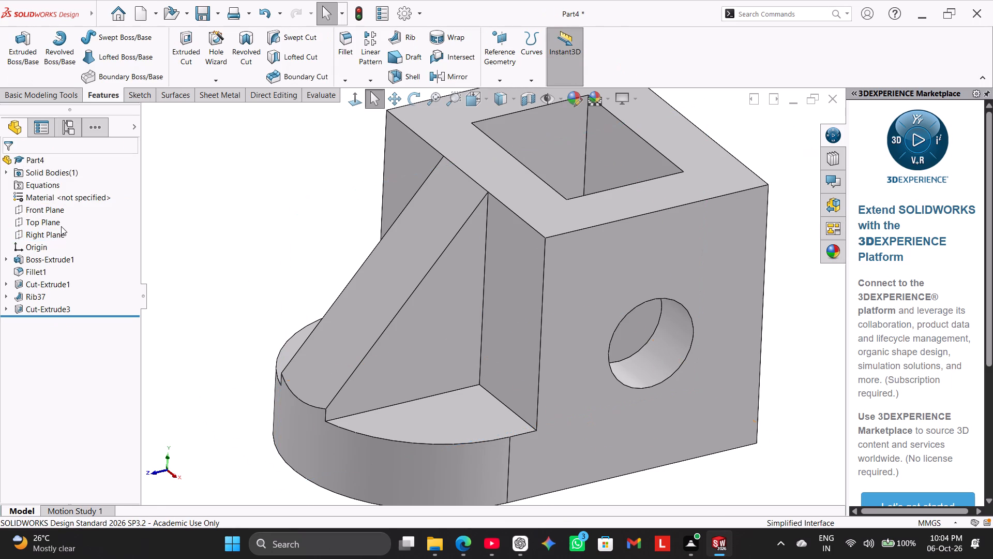
Start a new sketch on the Right Plane.
left_click(57, 231)
left_click(68, 215)
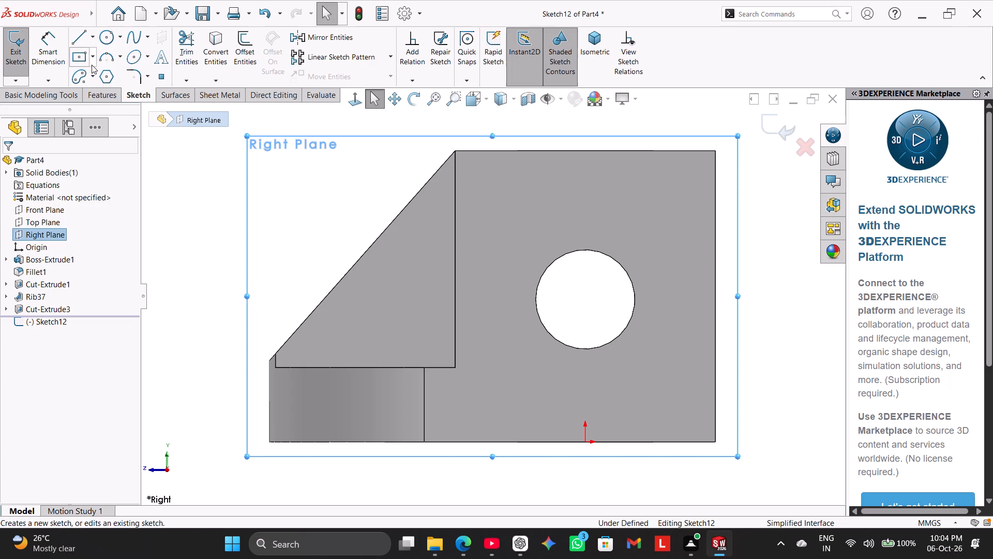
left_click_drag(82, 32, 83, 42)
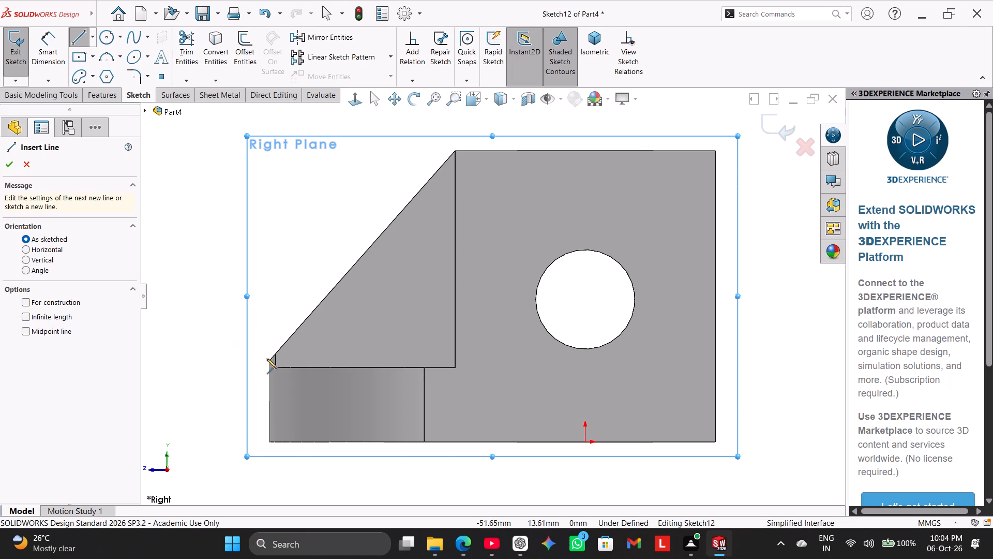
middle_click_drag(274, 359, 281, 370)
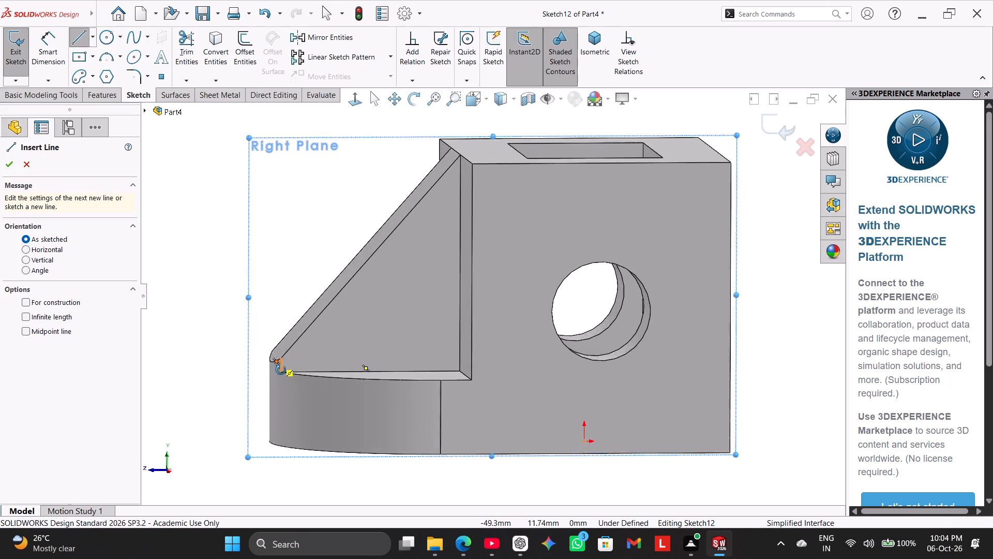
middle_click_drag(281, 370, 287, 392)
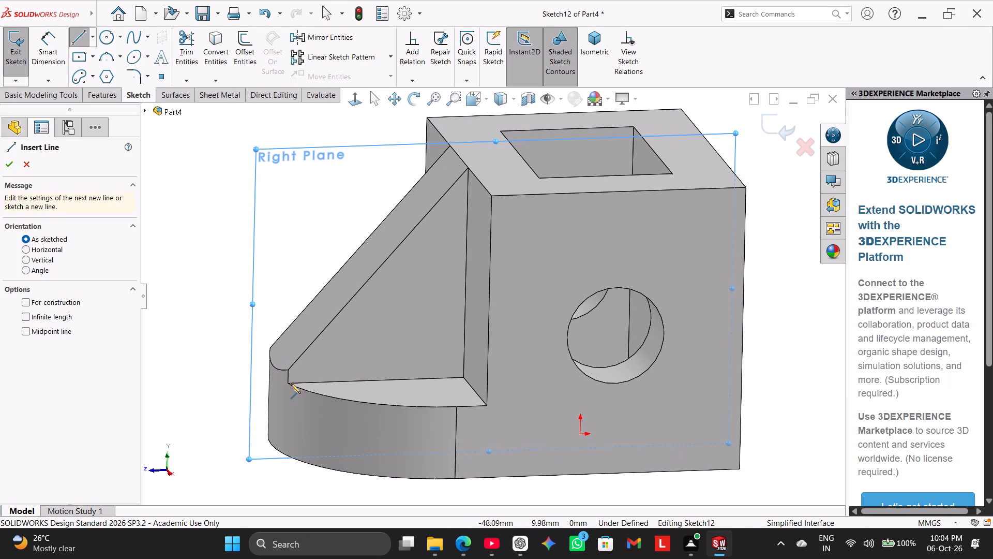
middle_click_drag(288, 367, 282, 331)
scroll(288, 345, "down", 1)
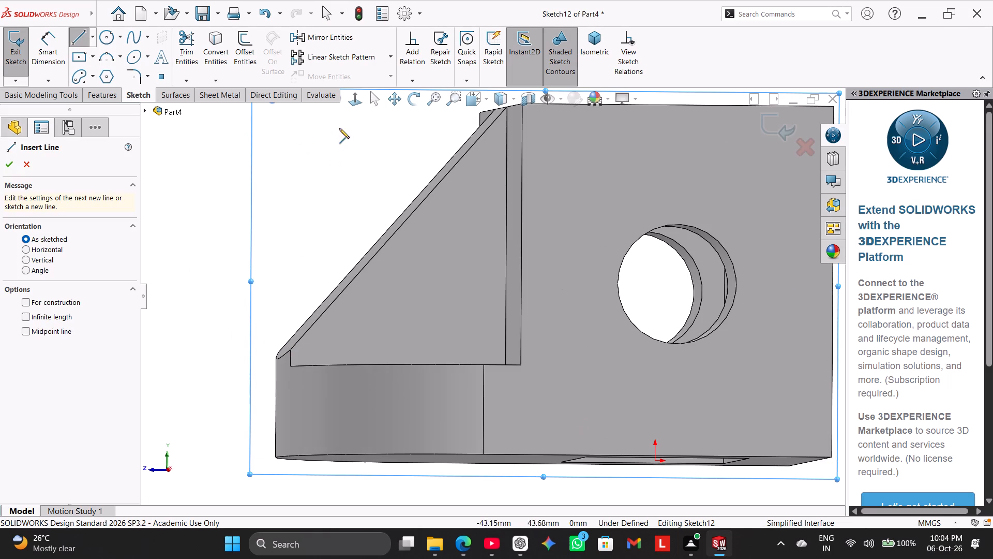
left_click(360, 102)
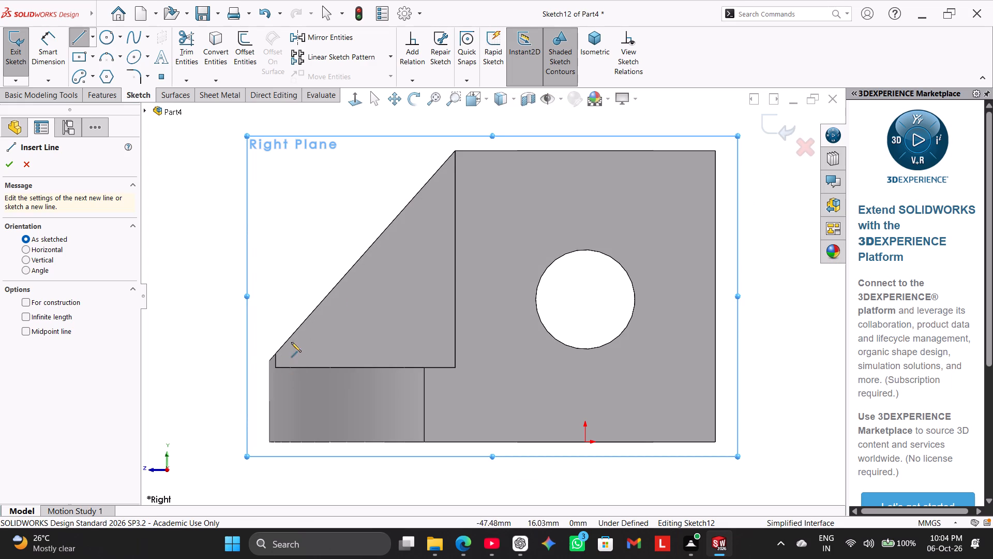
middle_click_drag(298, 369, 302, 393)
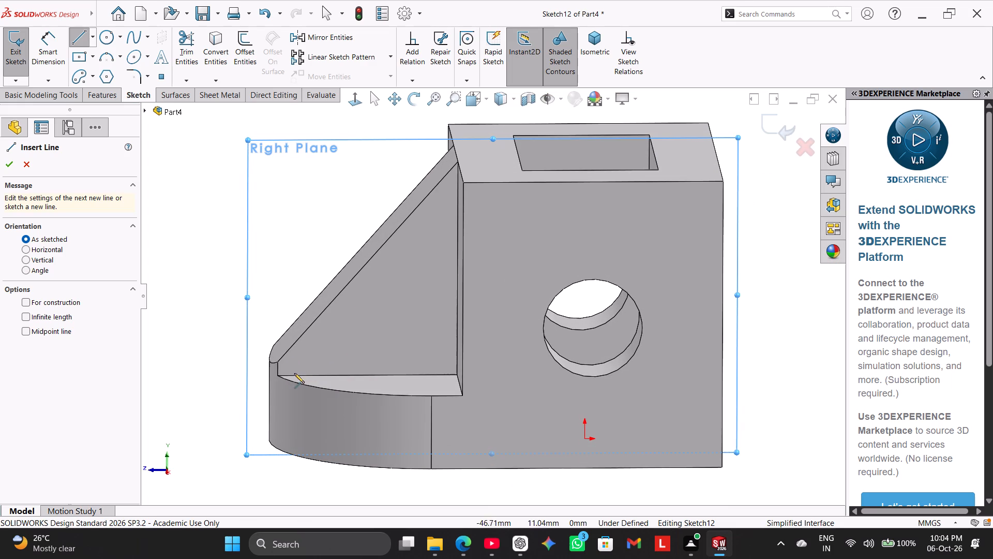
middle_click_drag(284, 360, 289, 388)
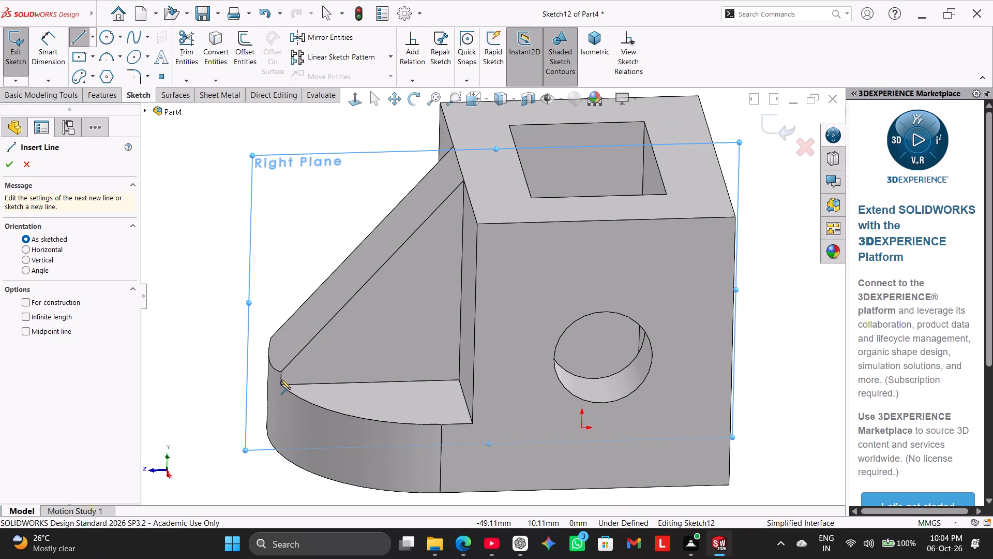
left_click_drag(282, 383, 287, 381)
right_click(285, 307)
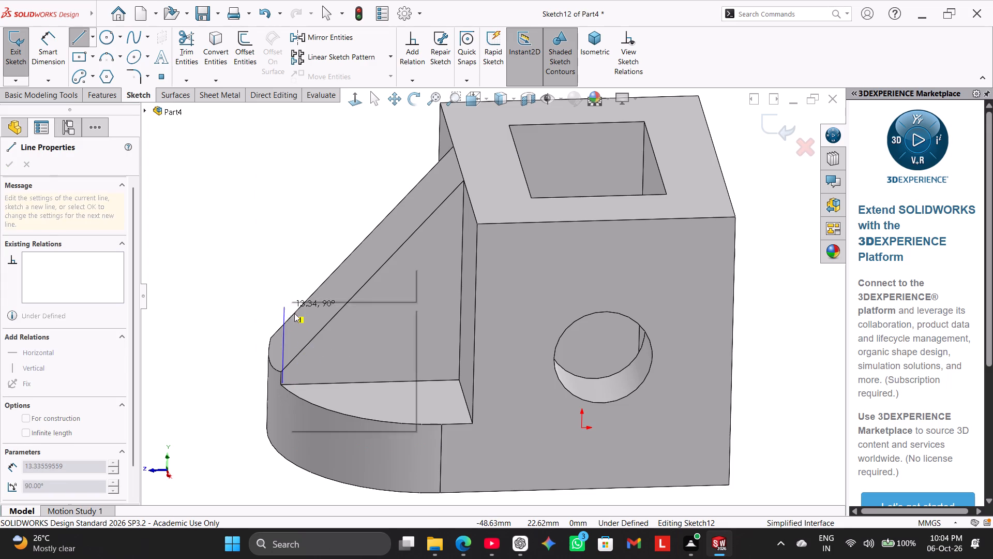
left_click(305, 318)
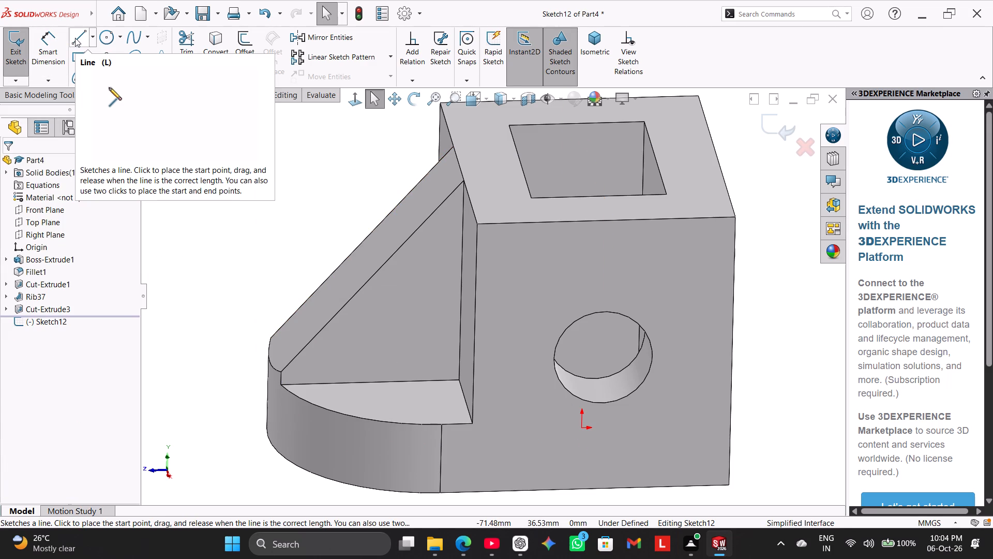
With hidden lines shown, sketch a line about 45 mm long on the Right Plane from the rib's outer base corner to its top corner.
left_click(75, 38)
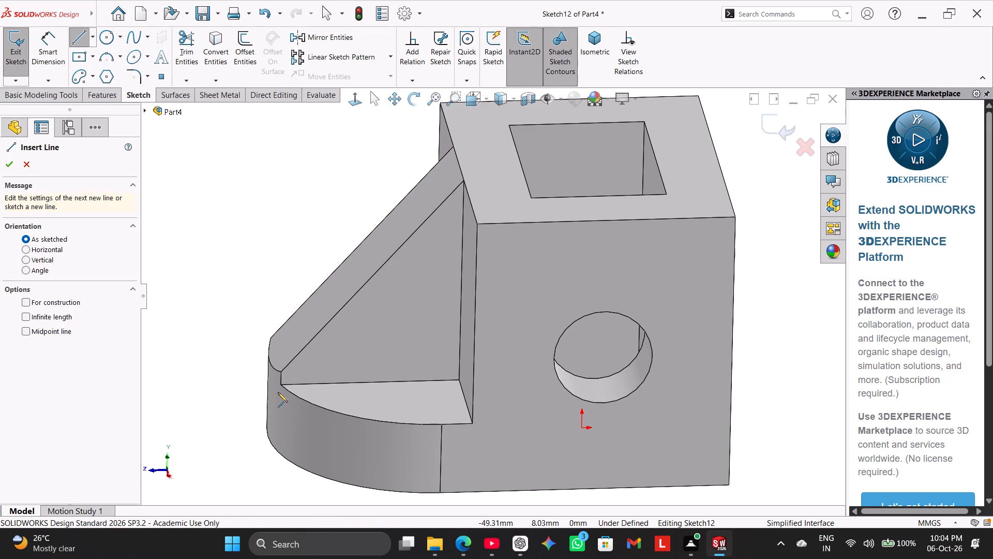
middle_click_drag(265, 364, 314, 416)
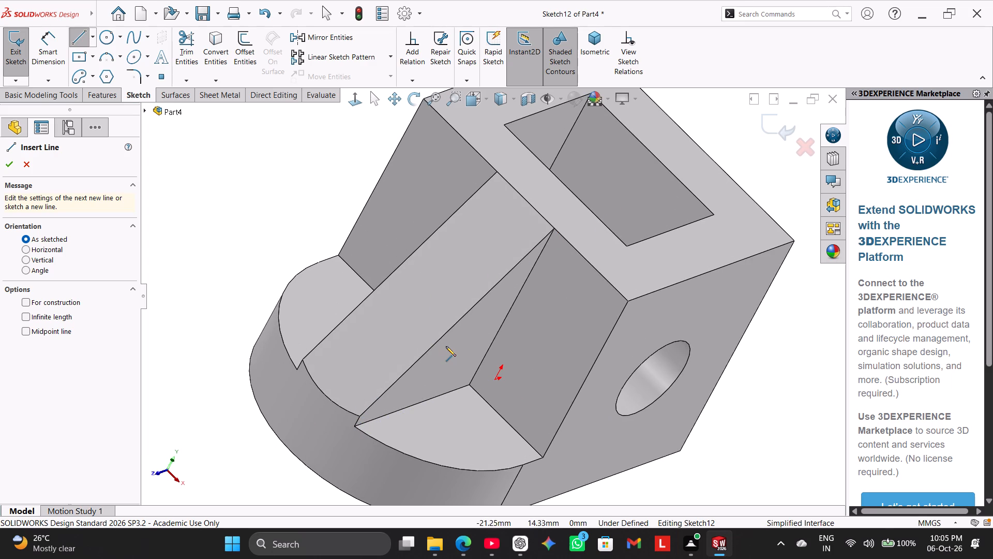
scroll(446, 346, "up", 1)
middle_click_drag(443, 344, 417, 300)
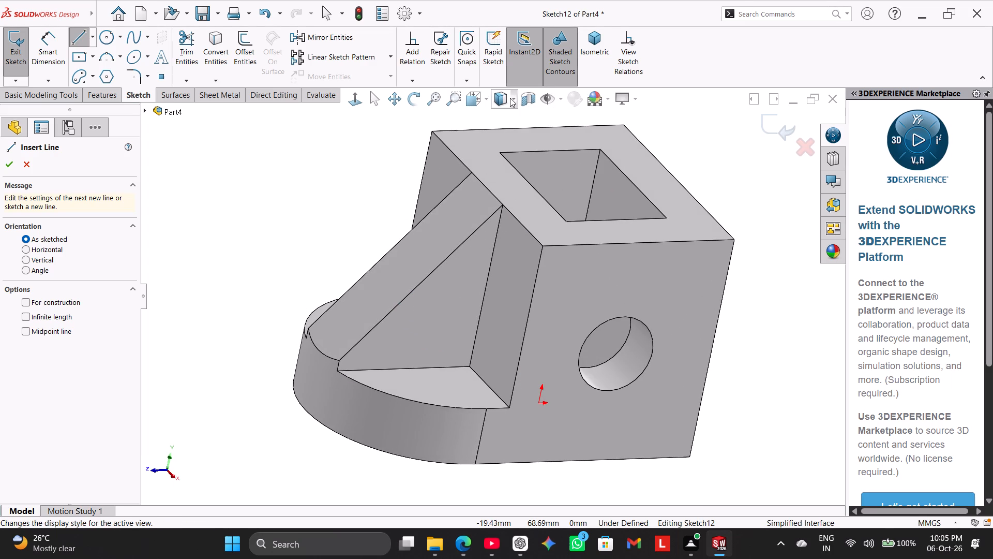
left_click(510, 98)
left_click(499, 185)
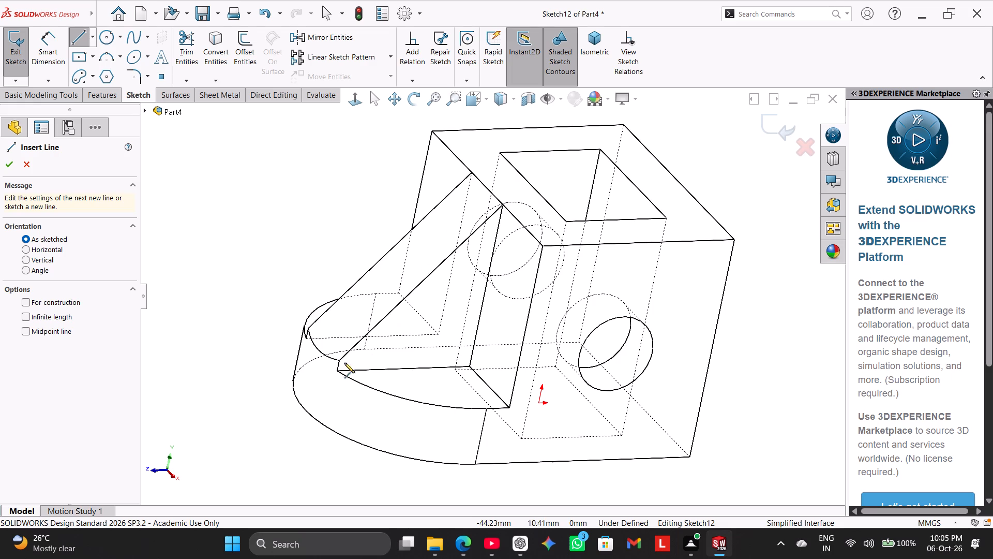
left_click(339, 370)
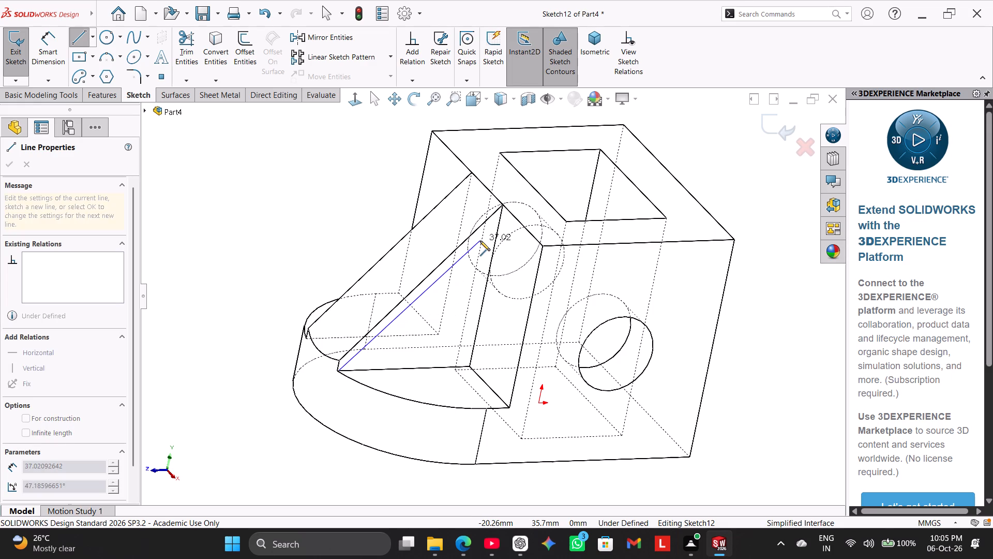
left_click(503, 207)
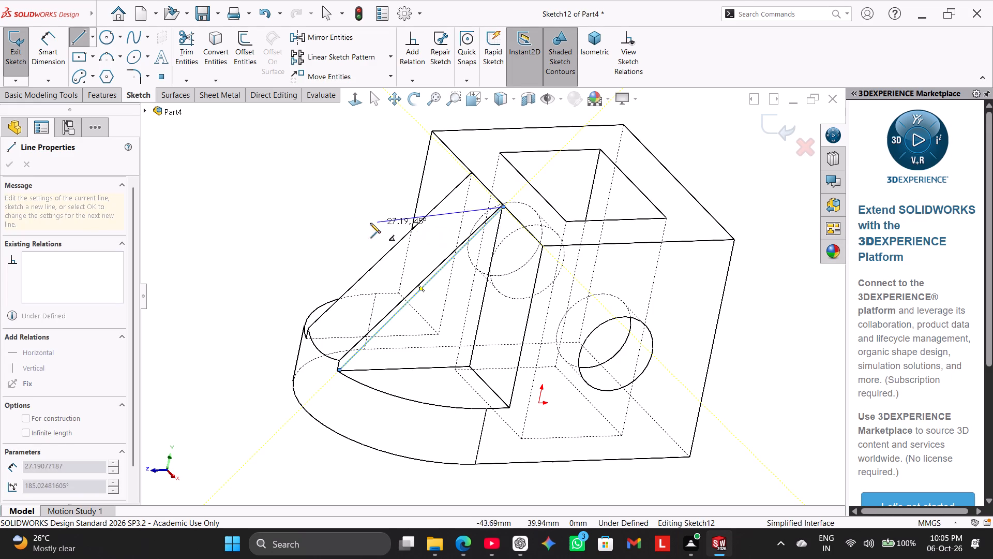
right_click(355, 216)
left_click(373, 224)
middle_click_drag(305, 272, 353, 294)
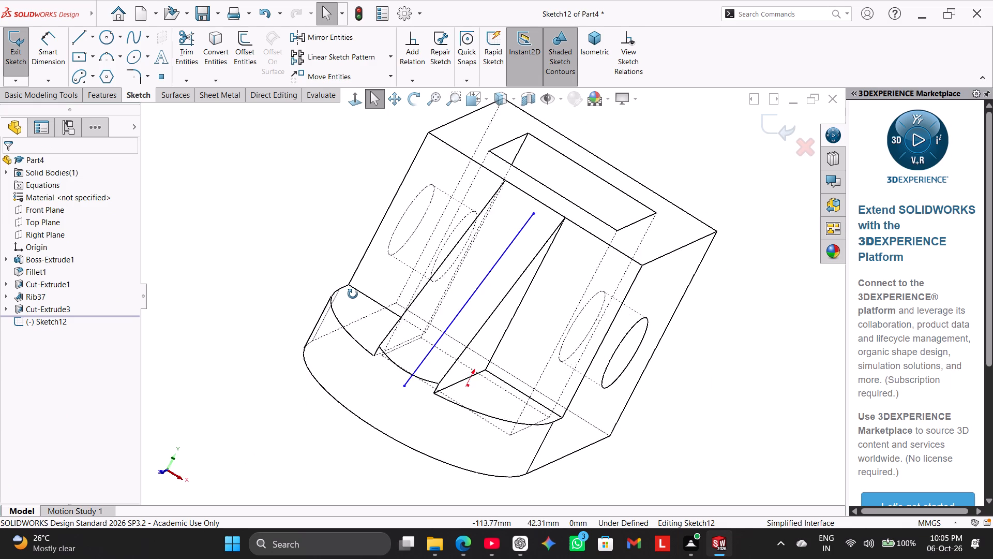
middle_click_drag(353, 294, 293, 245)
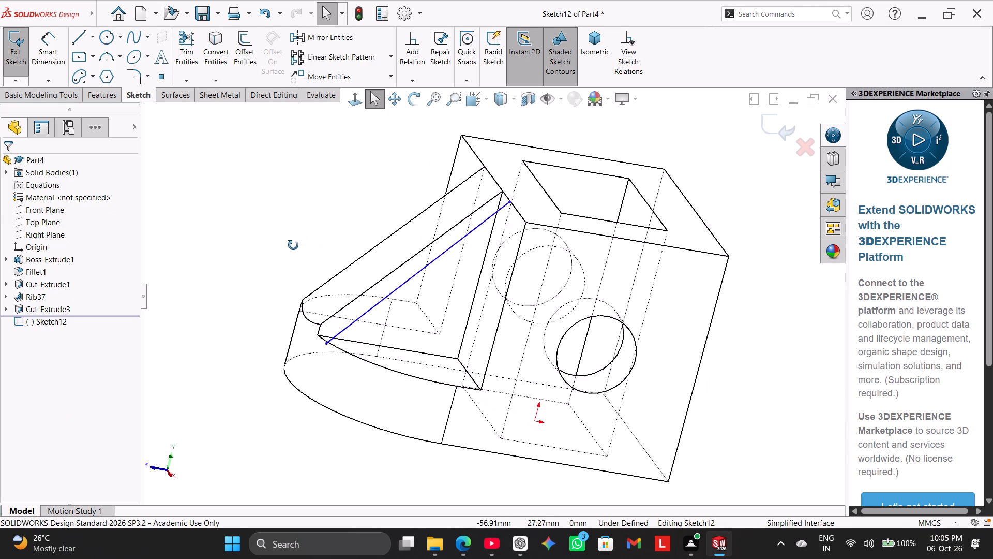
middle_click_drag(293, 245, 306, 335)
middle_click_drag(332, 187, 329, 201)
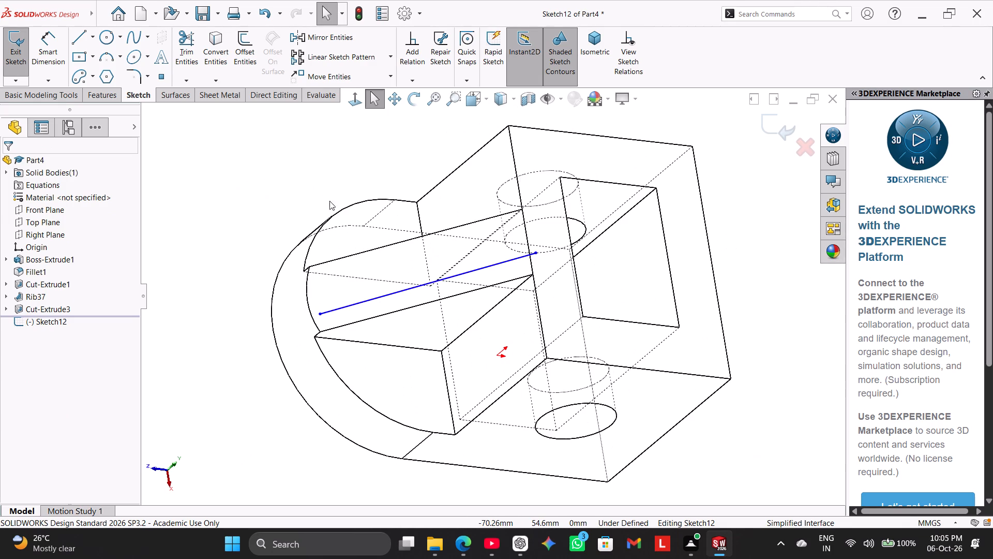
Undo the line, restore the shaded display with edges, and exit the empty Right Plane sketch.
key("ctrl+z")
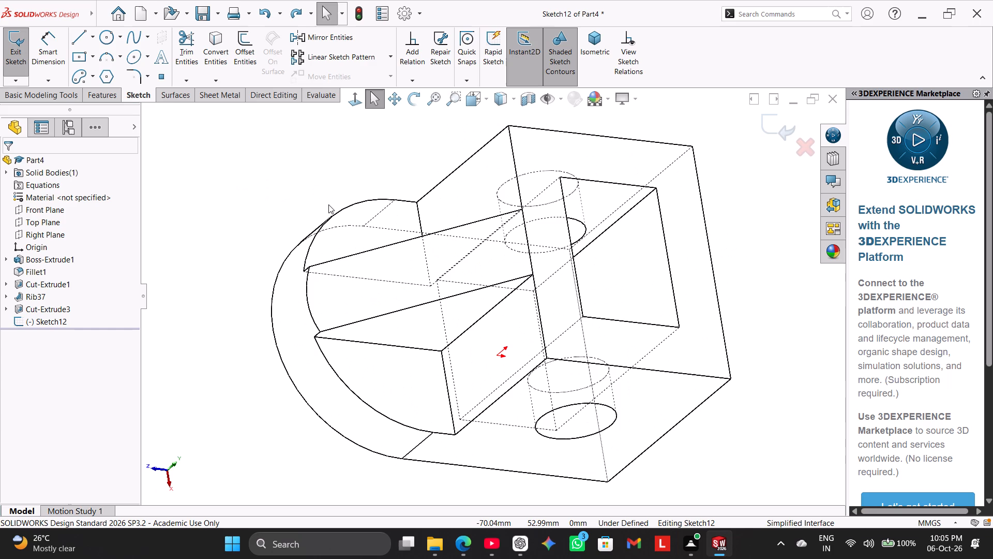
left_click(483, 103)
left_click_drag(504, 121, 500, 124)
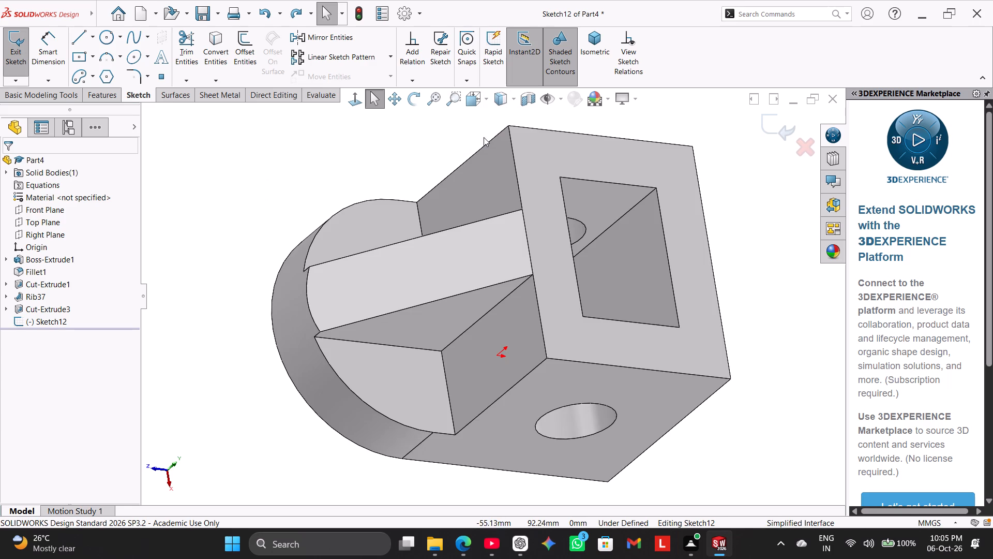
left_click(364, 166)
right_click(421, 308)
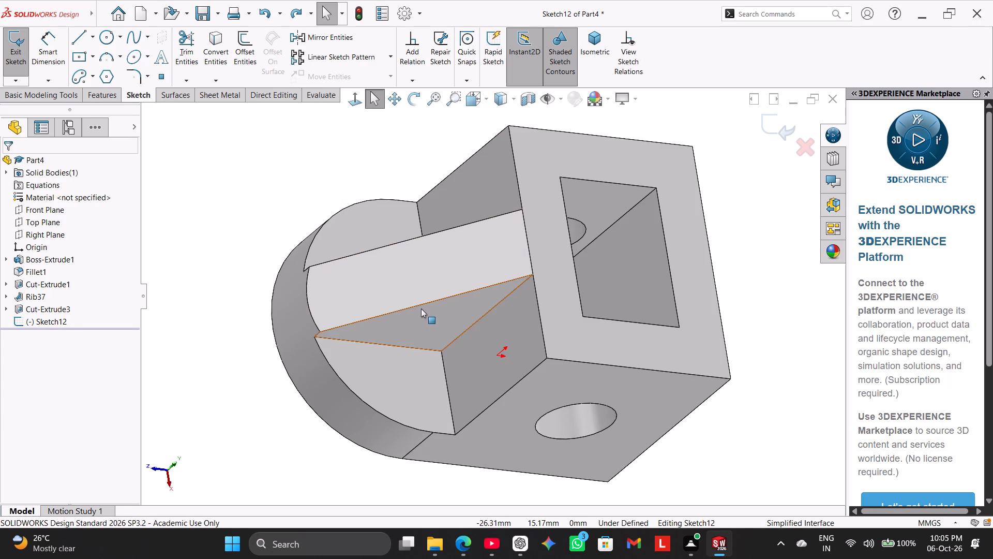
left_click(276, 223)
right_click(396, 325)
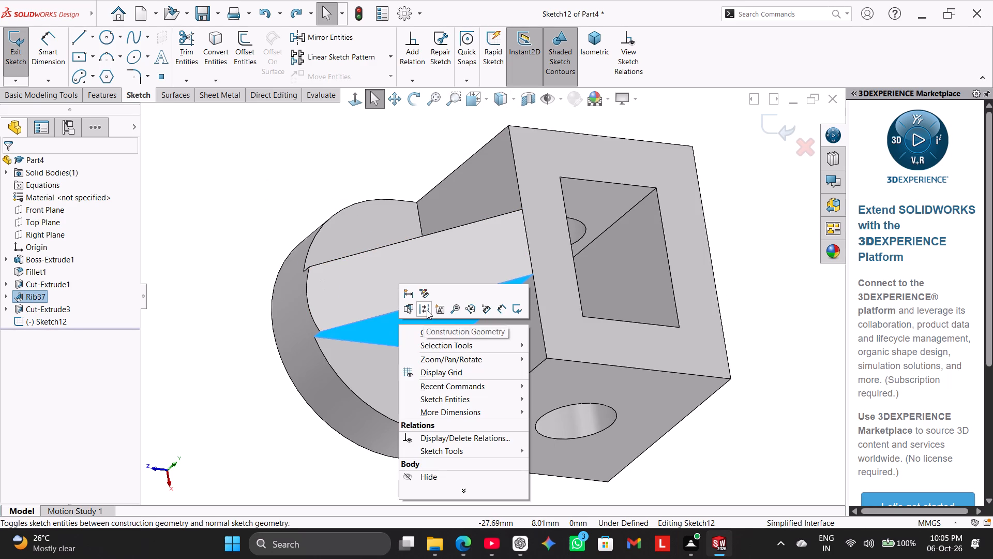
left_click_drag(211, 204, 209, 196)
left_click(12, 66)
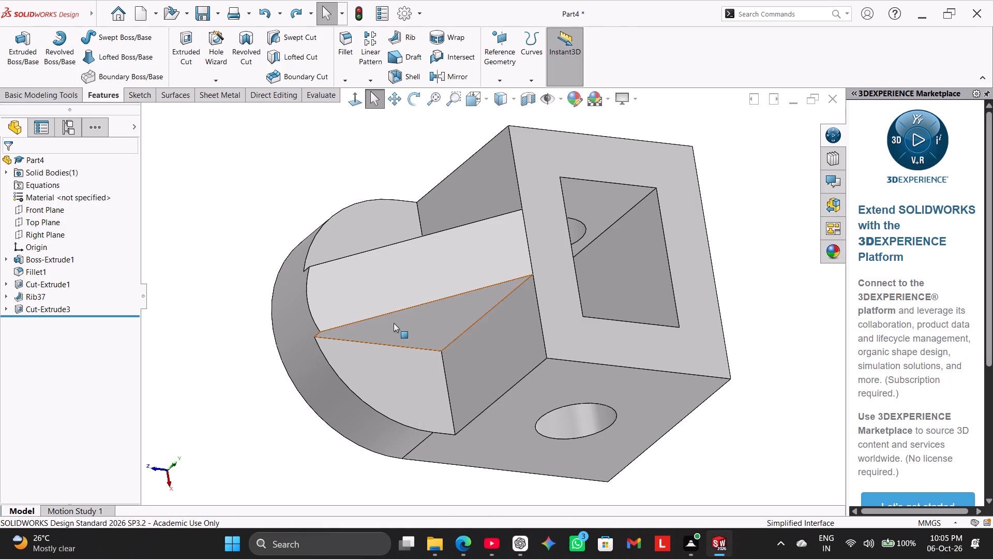
In a new sketch on the rib's triangular side face, draw a line about 45 mm long from the outer base corner to the top corner.
right_click(397, 323)
left_click(428, 276)
left_click(265, 237)
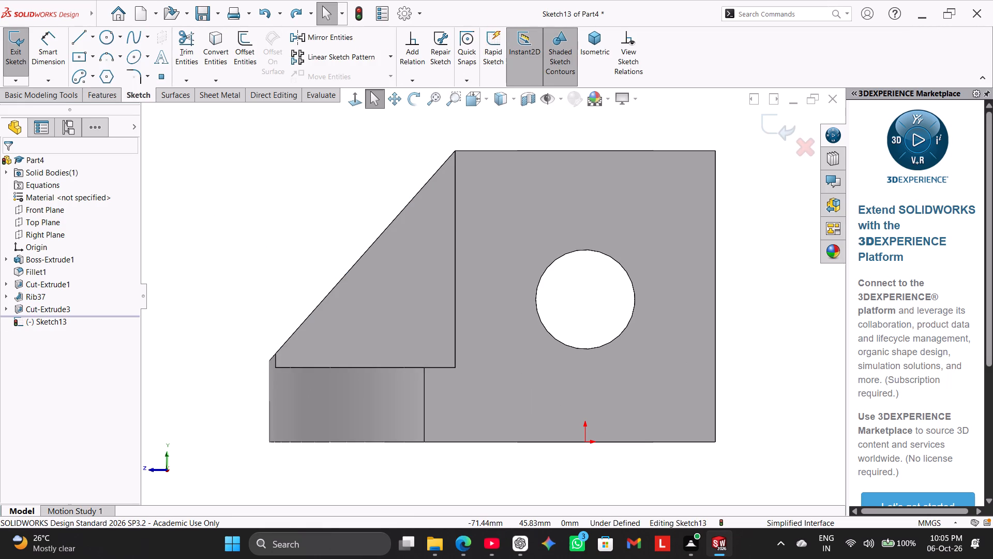
left_click_drag(79, 38, 85, 54)
middle_click_drag(232, 292, 261, 338)
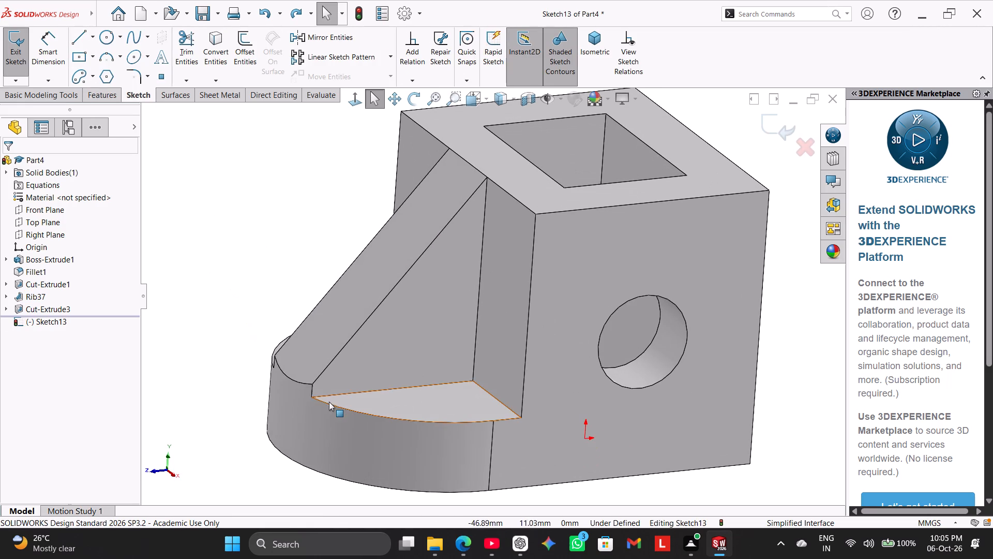
left_click_drag(310, 398, 314, 389)
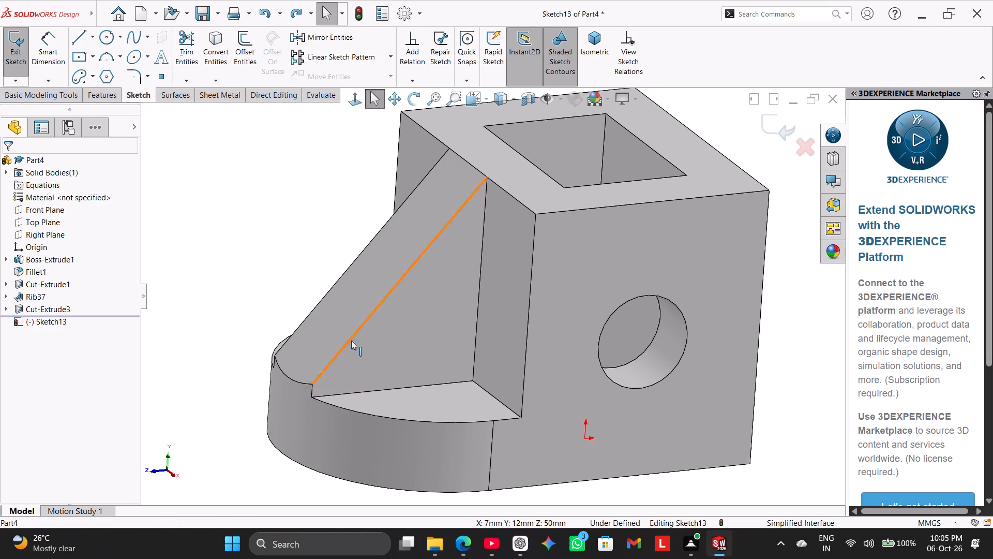
left_click(75, 35)
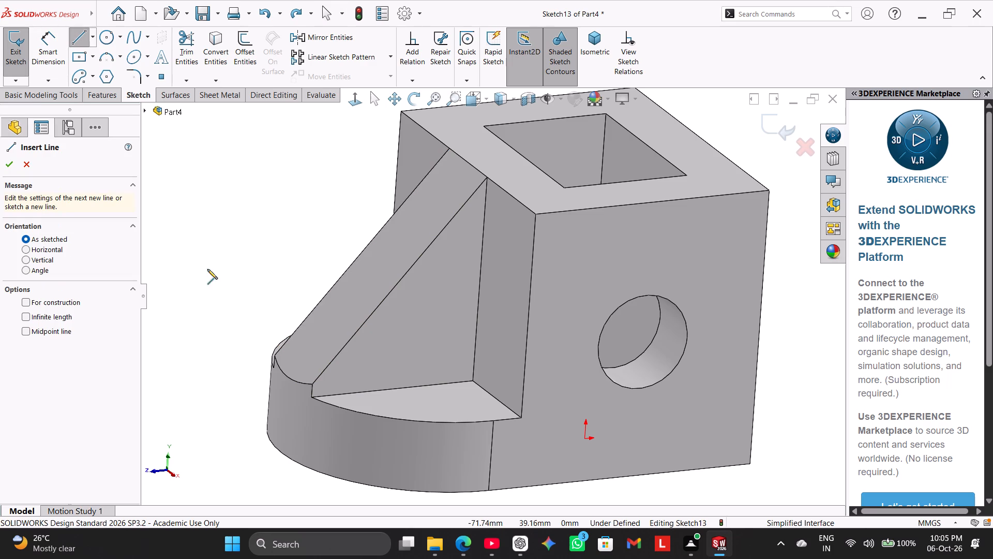
left_click(314, 397)
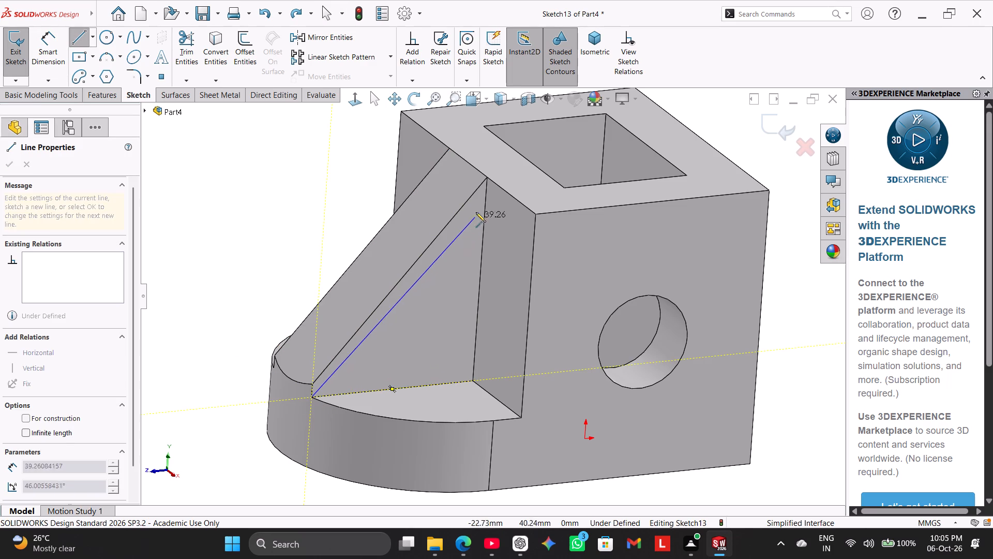
left_click(490, 179)
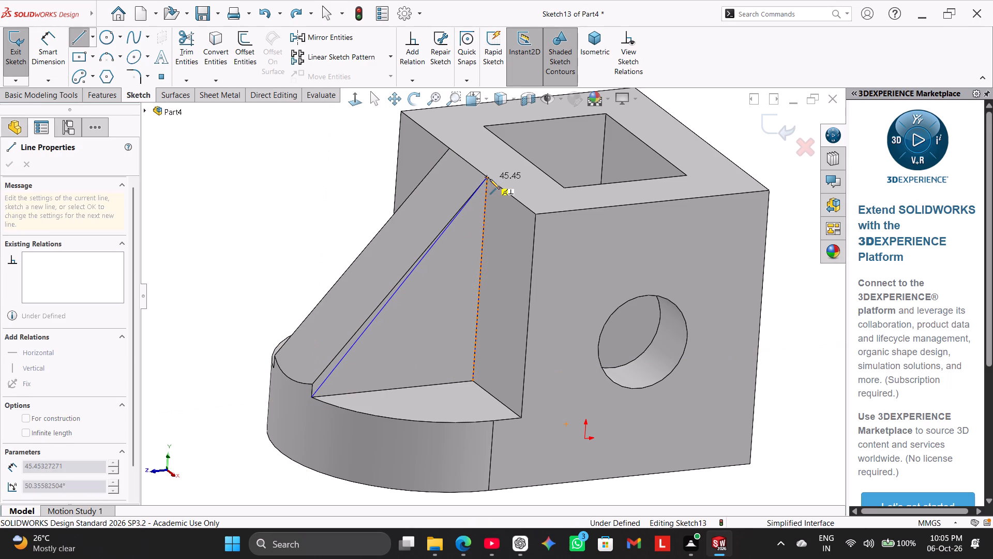
right_click(249, 200)
left_click(293, 210)
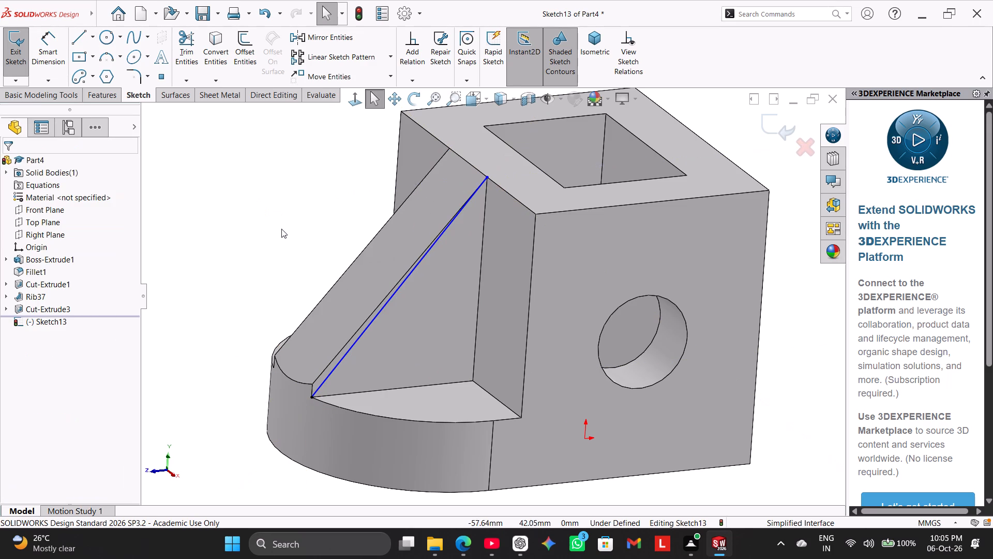
Close the sliver profile with a vertical line about 2.3 mm long at the rib's outer end and the converted sloped edge of the rib.
left_click(83, 38)
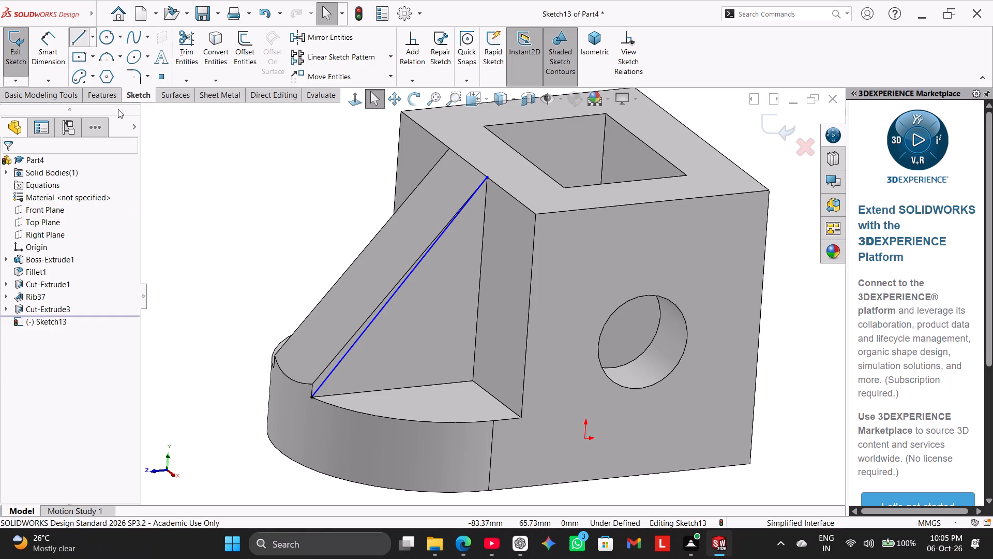
left_click(311, 396)
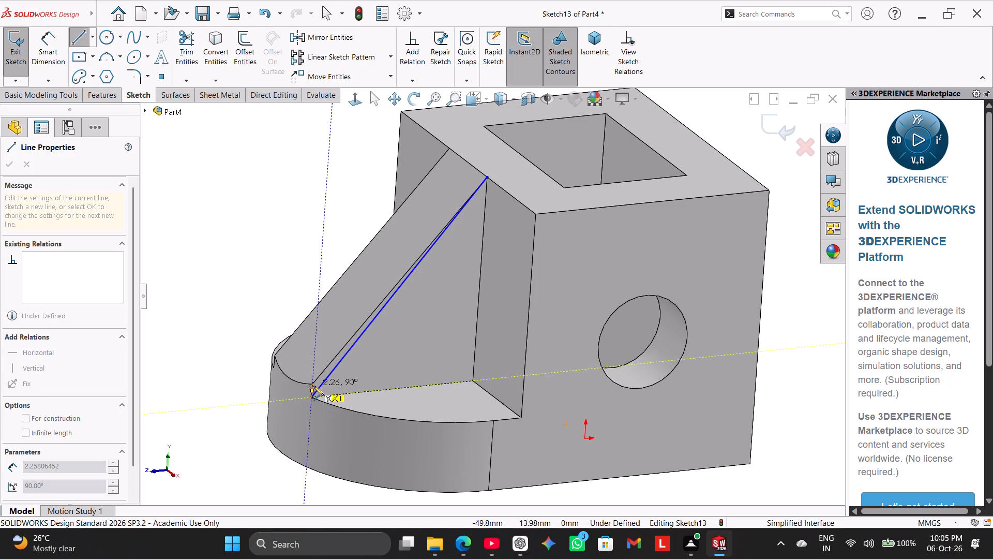
left_click(313, 386)
right_click(277, 280)
left_click(289, 288)
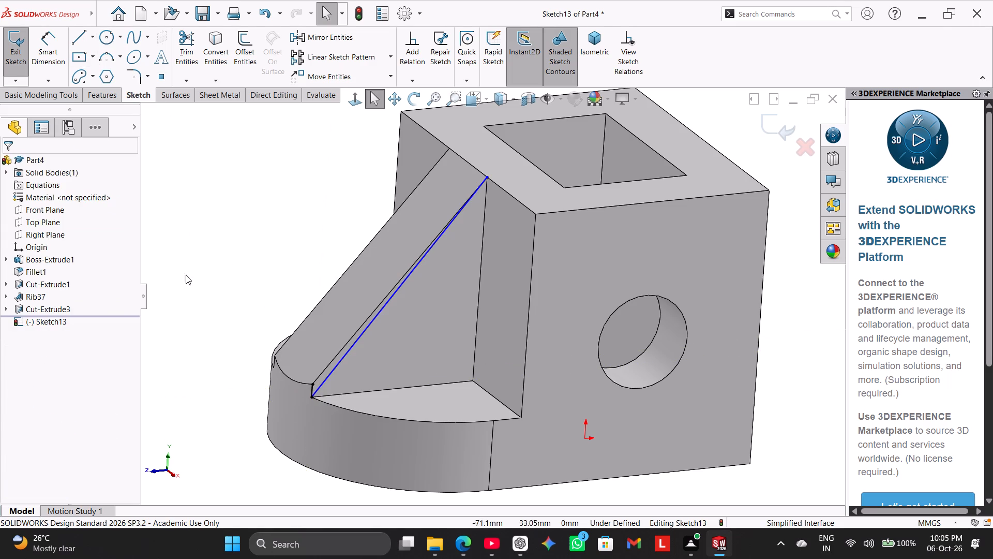
left_click(214, 61)
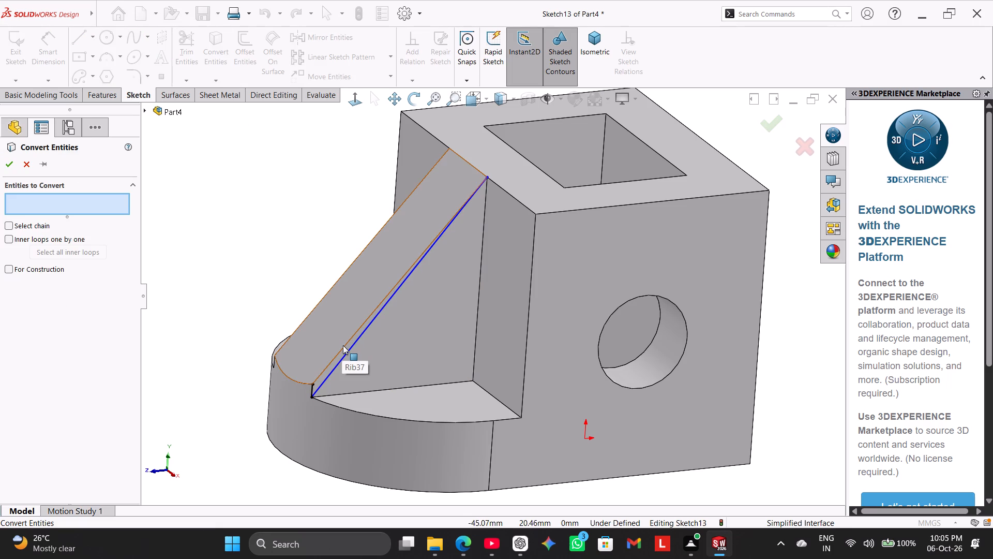
left_click(345, 344)
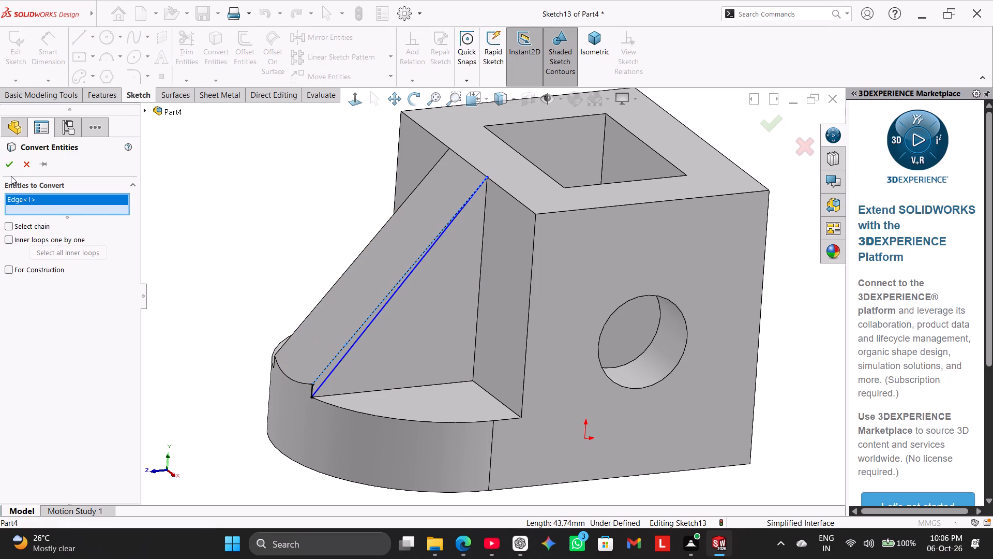
left_click(11, 166)
left_click(239, 276)
Cut-extrude the sliver profile from the sketch plane with Up To Next across the rib's width.
middle_click_drag(450, 290, 432, 267)
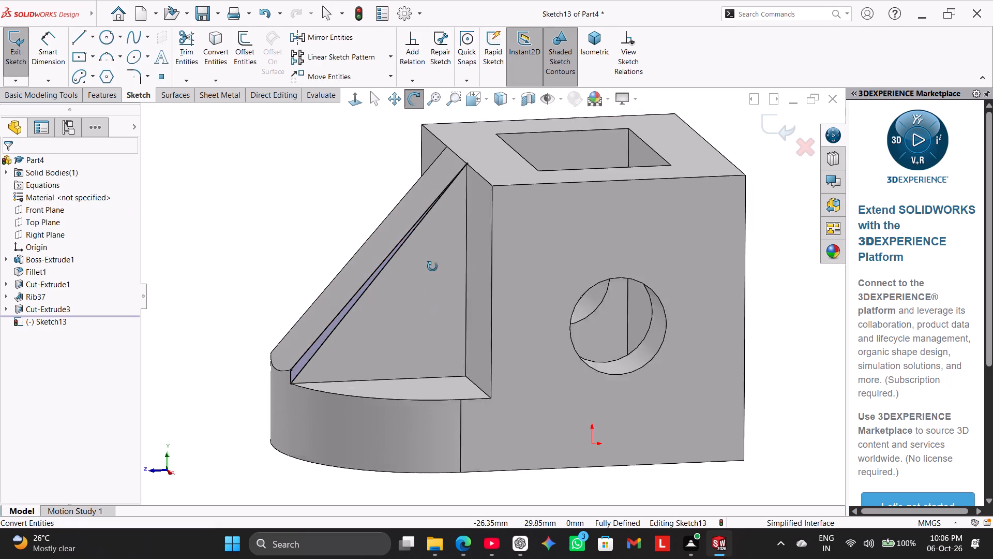
middle_click_drag(432, 267, 425, 253)
left_click(269, 183)
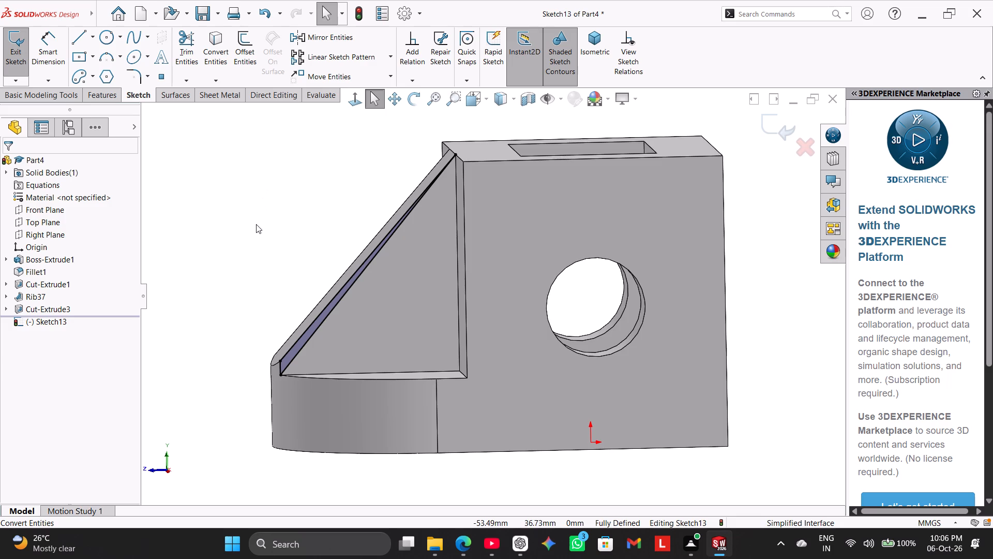
middle_click_drag(256, 224, 299, 245)
left_click(102, 101)
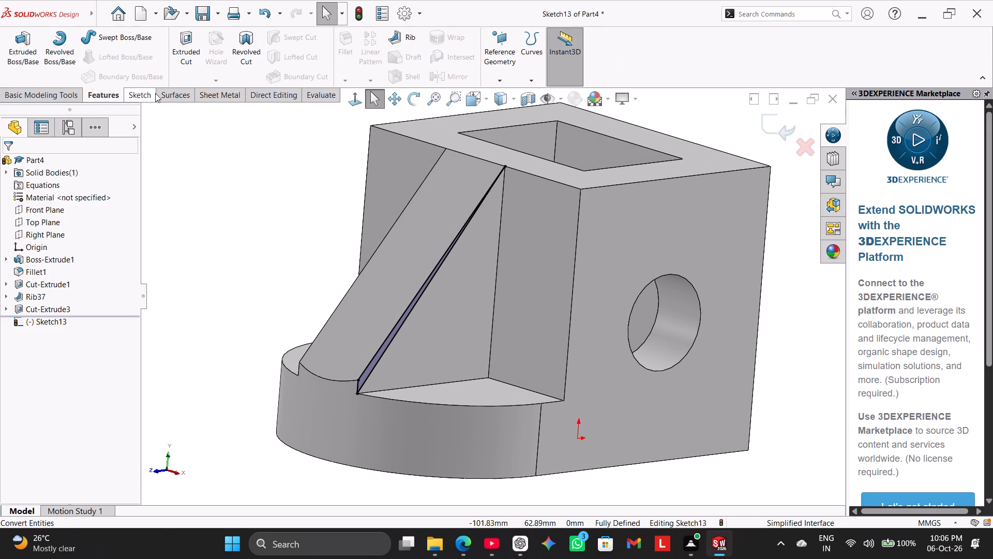
left_click_drag(179, 66, 179, 72)
middle_click_drag(189, 238, 212, 244)
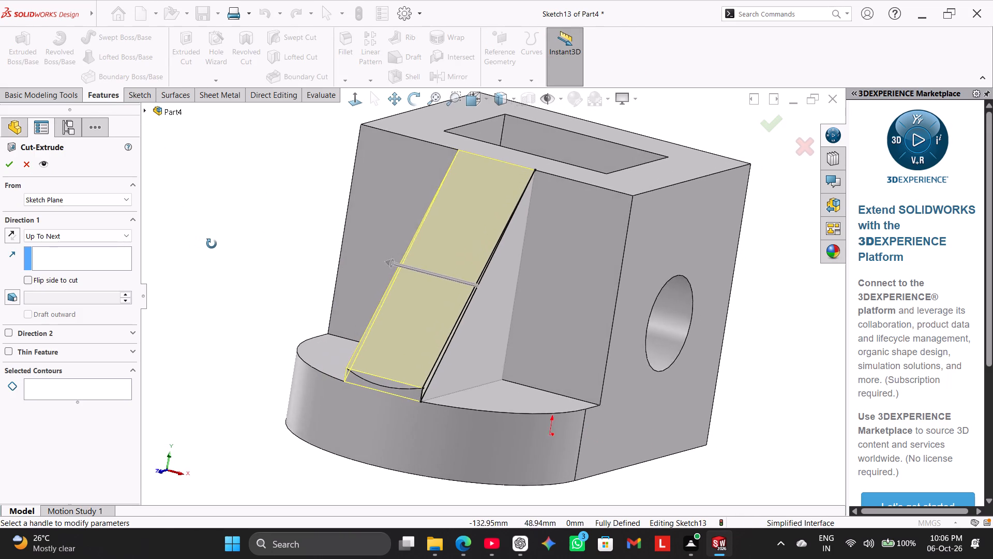
middle_click_drag(212, 244, 230, 254)
middle_click_drag(302, 376, 318, 314)
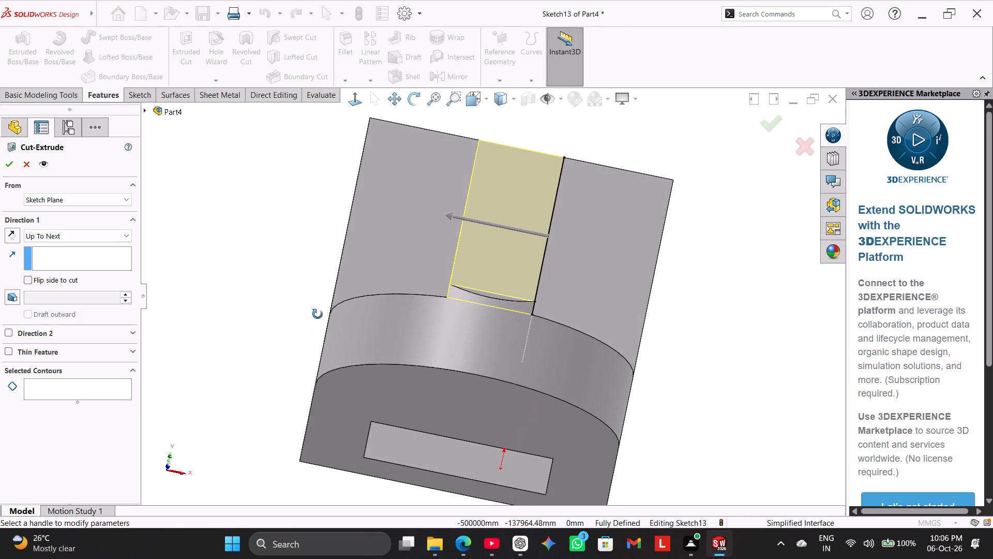
middle_click_drag(318, 314, 321, 347)
left_click(12, 167)
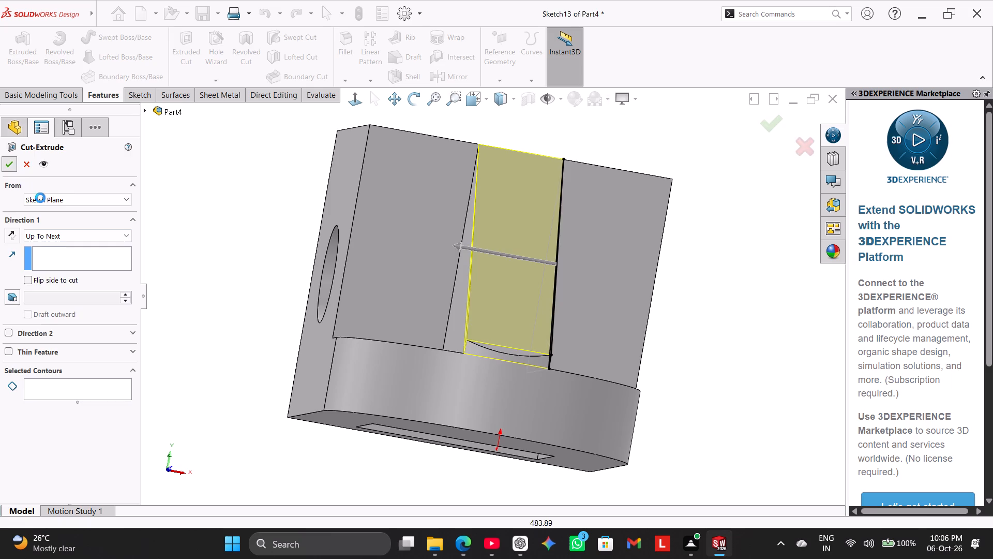
left_click(193, 256)
Delete the narrow segment-shaped face and the adjoining thin strip face at the rib's outer end, using Delete and Patch.
middle_click_drag(215, 281, 146, 279)
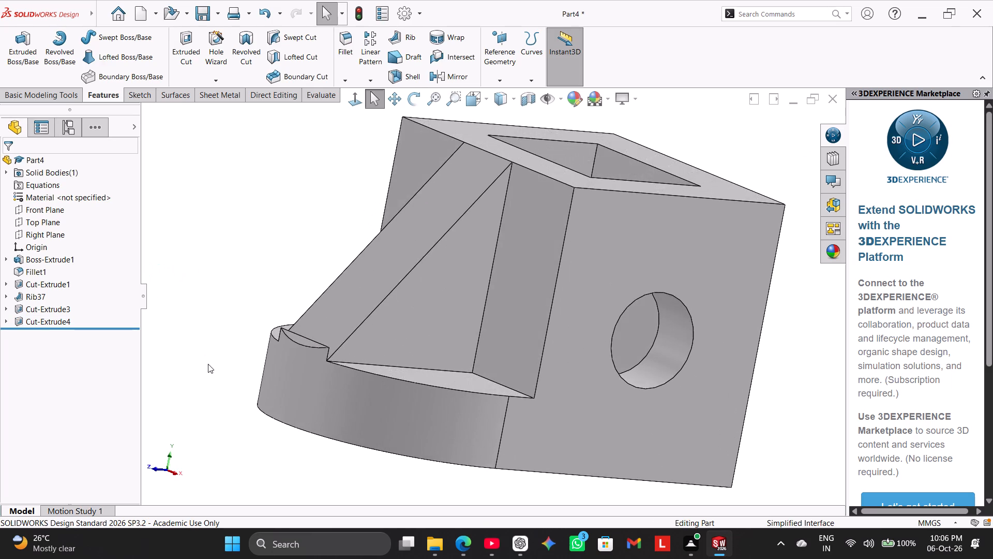
middle_click_drag(202, 356, 155, 408)
scroll(153, 403, "up", 1)
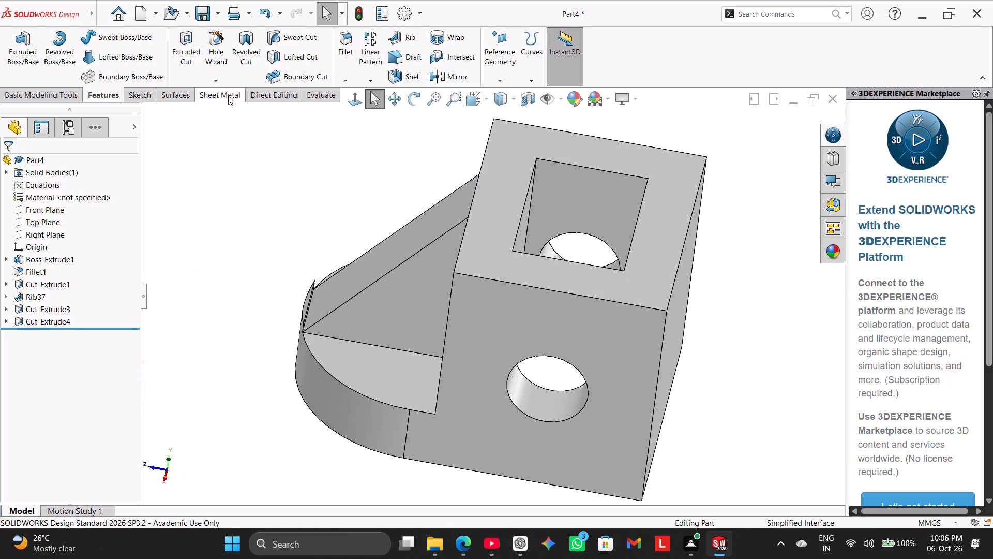
left_click(260, 98)
middle_click_drag(257, 248, 250, 314)
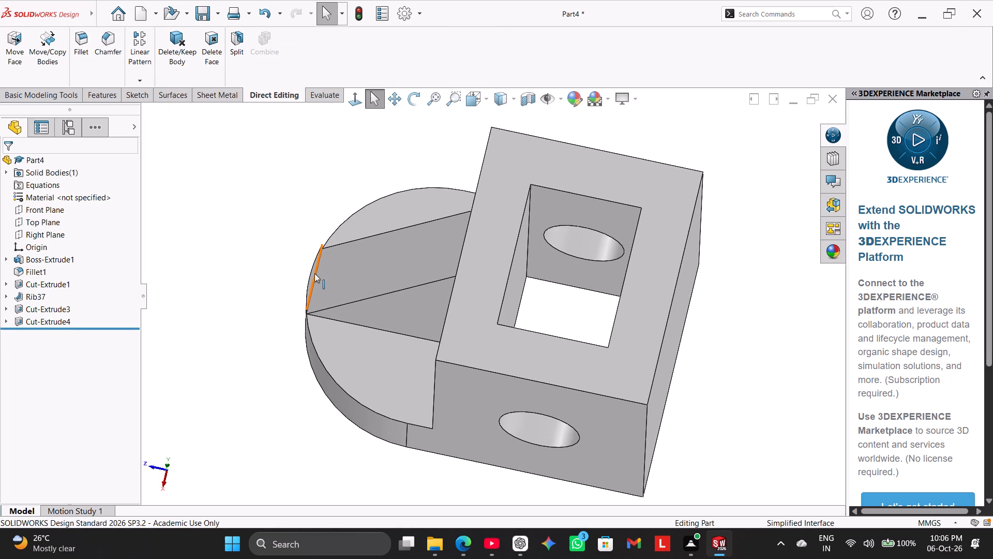
middle_click_drag(311, 277, 302, 284)
scroll(301, 284, "down", 6)
middle_click_drag(373, 285, 343, 287)
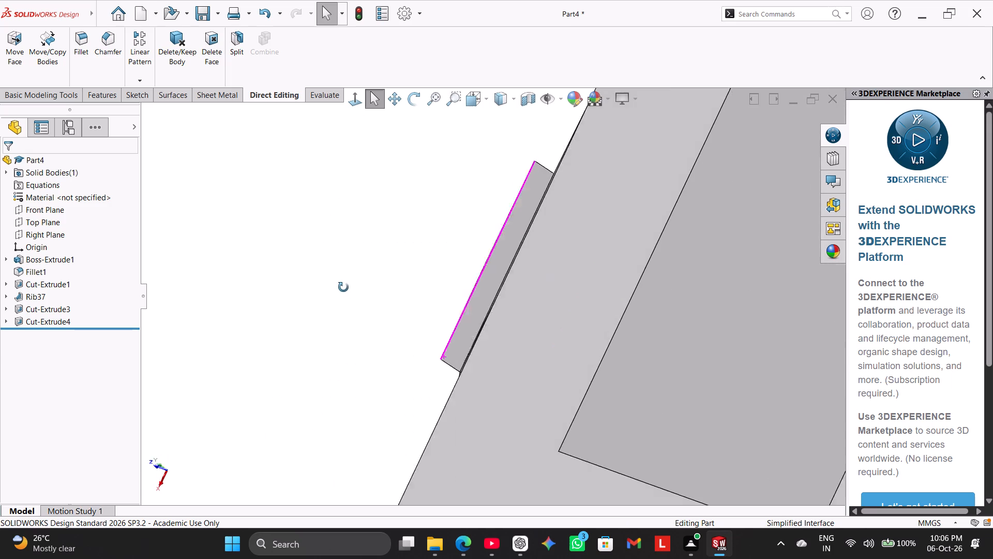
middle_click_drag(343, 287, 348, 289)
left_click(463, 325)
middle_click_drag(406, 310, 425, 318)
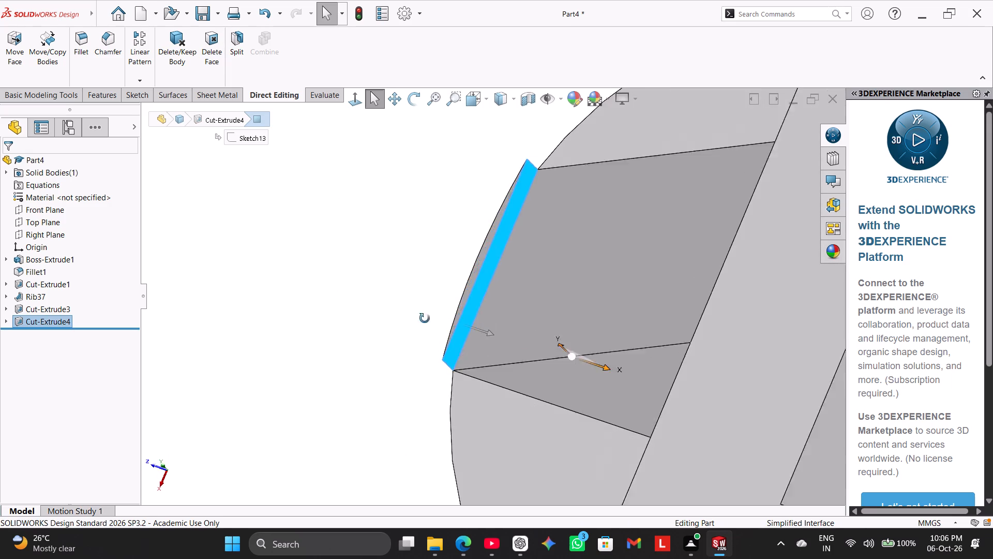
middle_click_drag(425, 318, 457, 345)
left_click(456, 308)
middle_click_drag(350, 315, 373, 331)
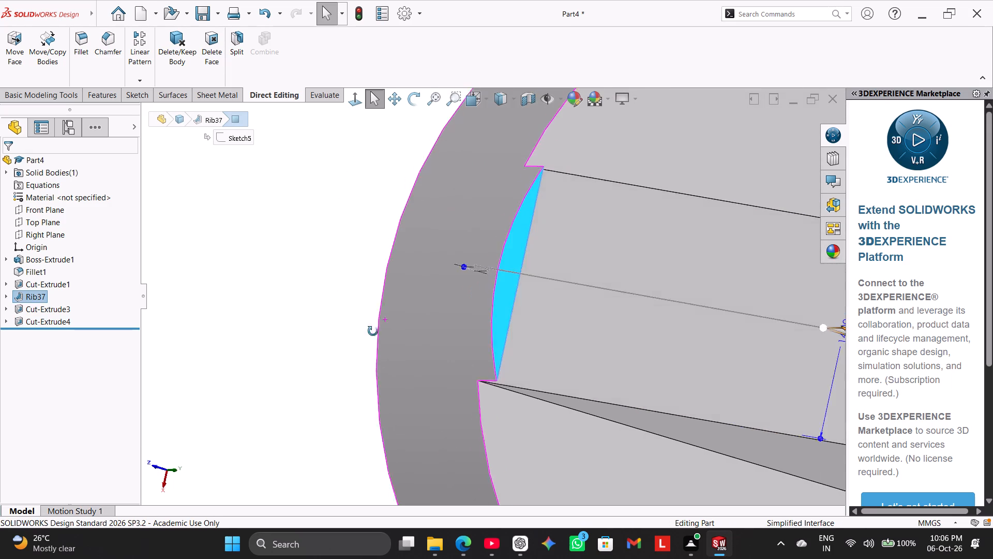
middle_click_drag(373, 331, 399, 345)
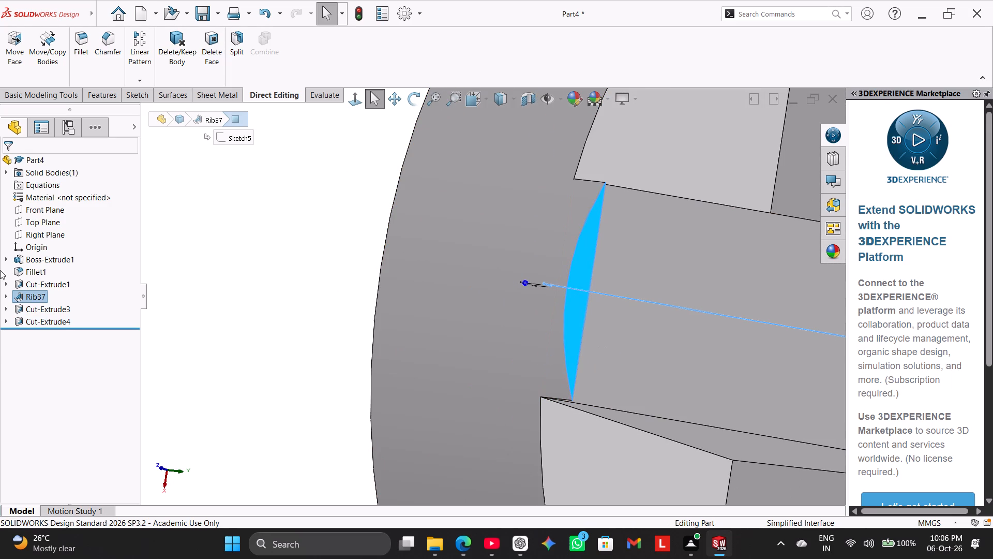
left_click_drag(211, 55, 213, 61)
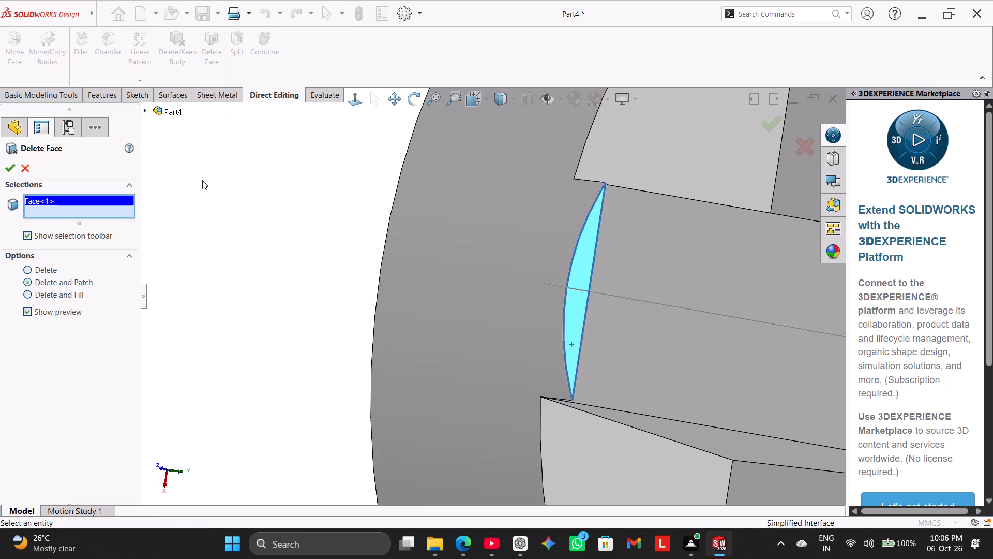
middle_click_drag(264, 256, 165, 247)
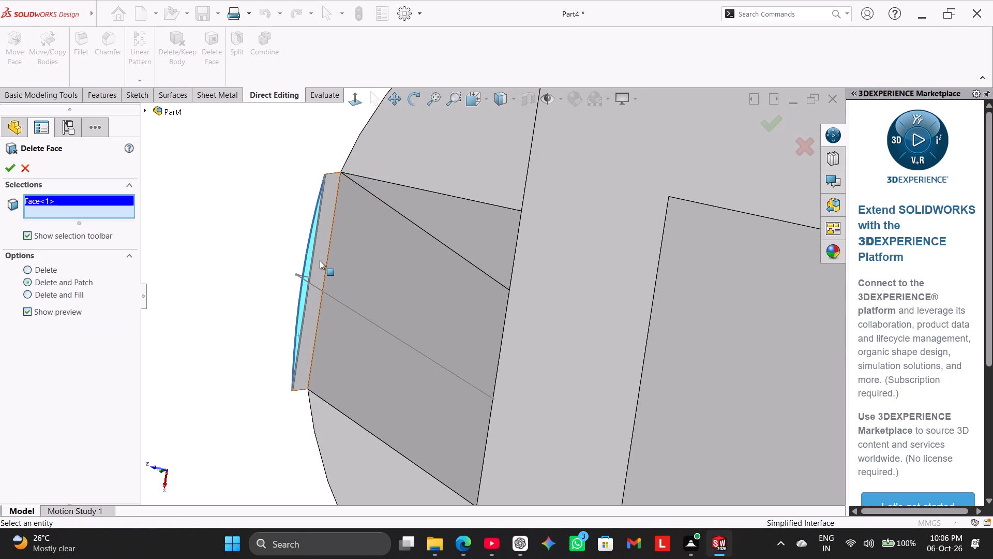
left_click(320, 260)
middle_click_drag(232, 259, 315, 299)
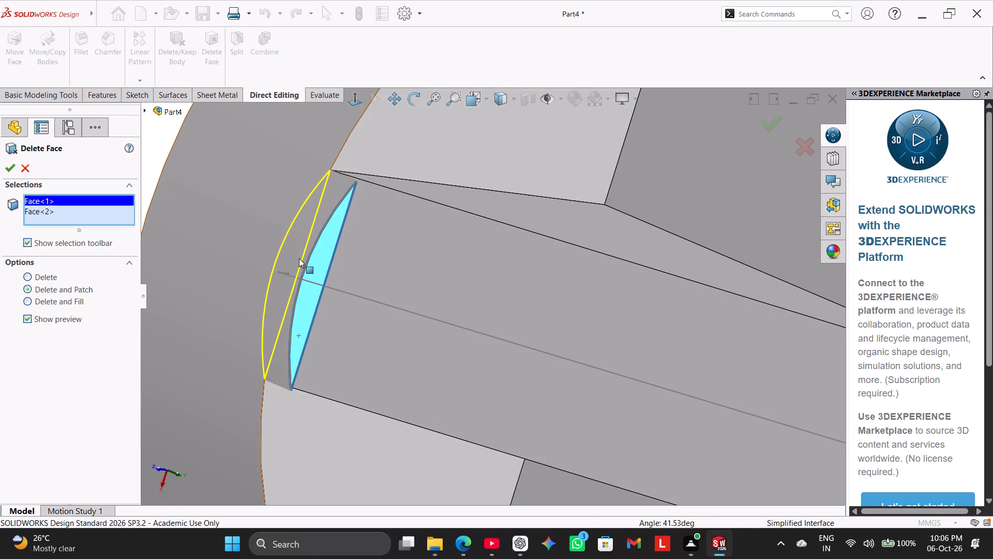
left_click(298, 258)
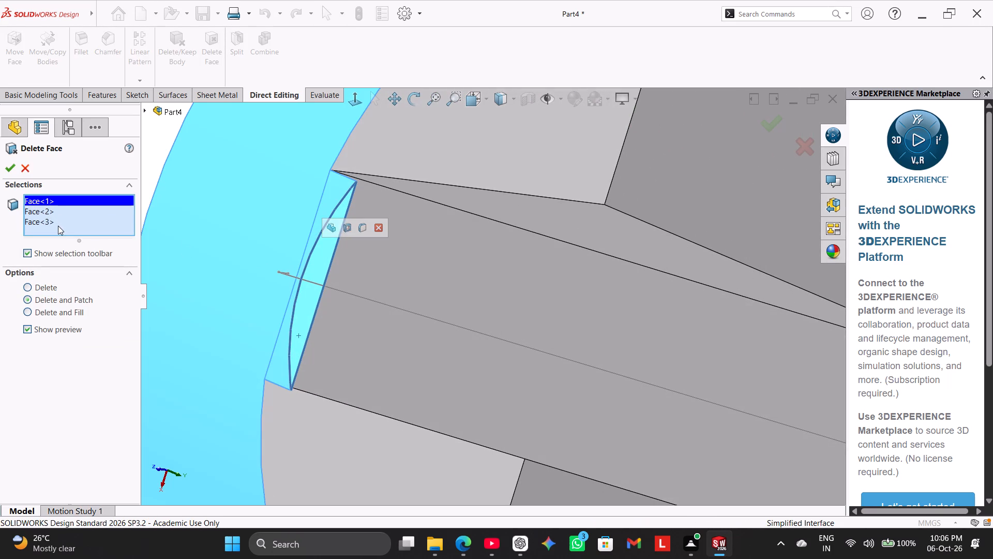
right_click(58, 226)
left_click(94, 249)
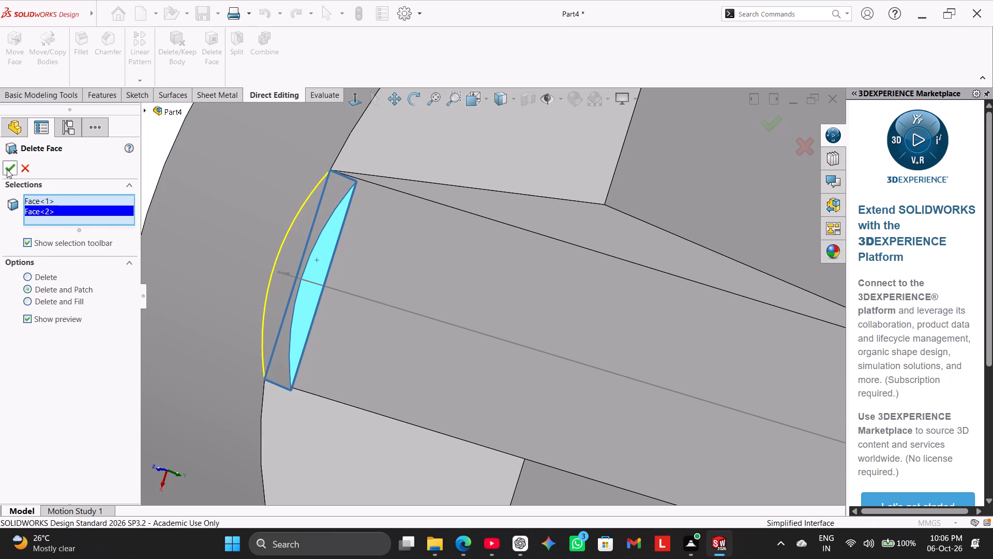
left_click(7, 170)
Examine the rib's sloped face and its outer end at the rounded base from several angles.
scroll(177, 251, "up", 2)
middle_click_drag(182, 249, 160, 222)
scroll(169, 225, "up", 2)
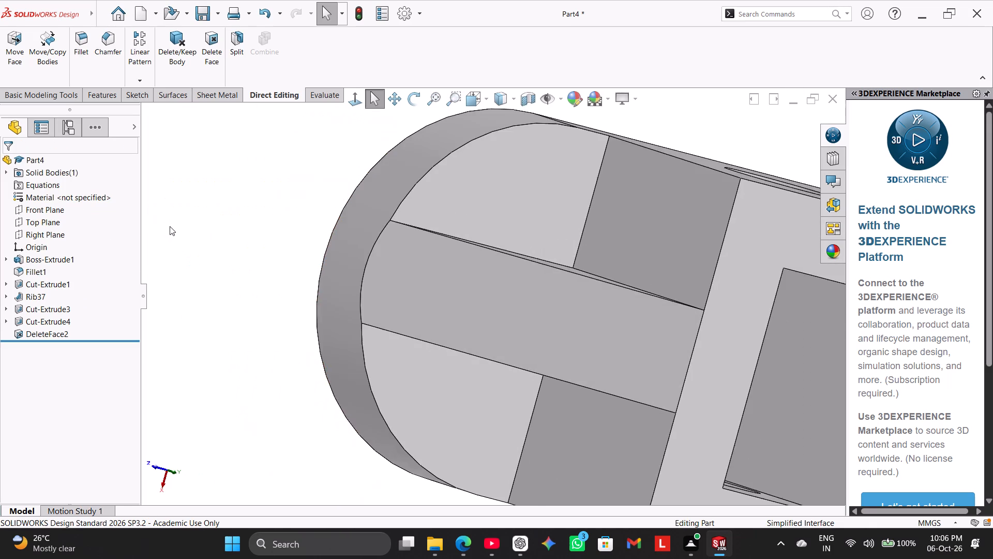
scroll(170, 226, "up", 2)
right_click_drag(215, 259, 284, 205)
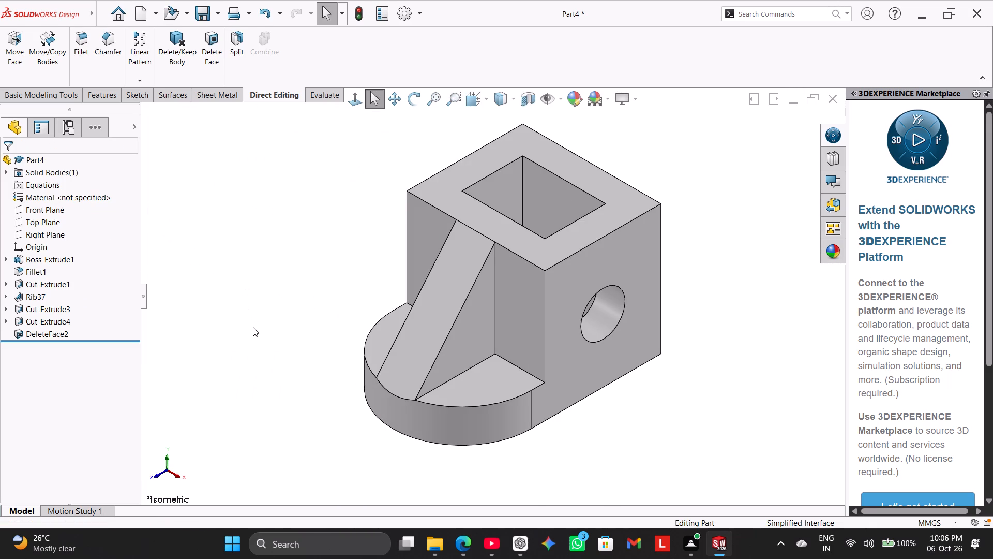
middle_click_drag(291, 336, 265, 274)
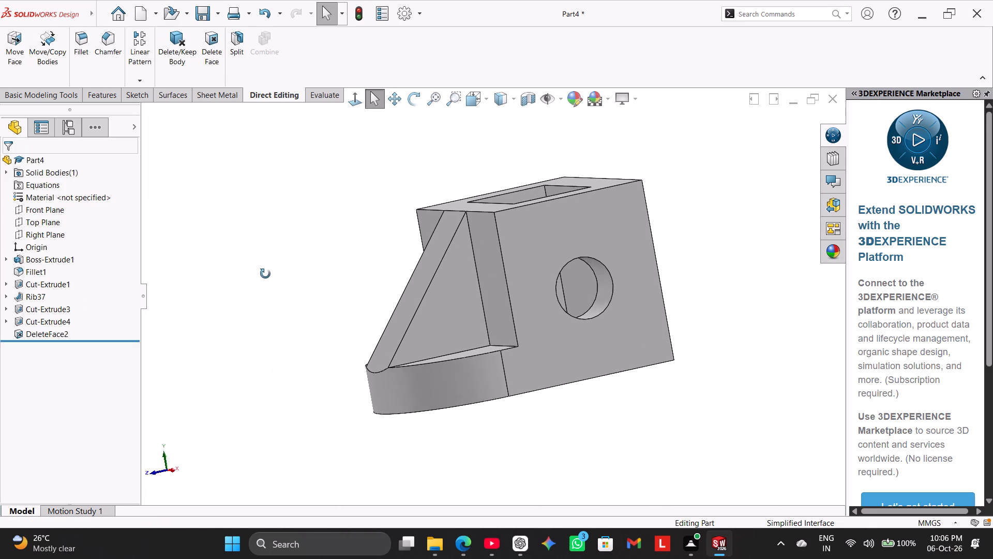
middle_click_drag(265, 274, 269, 237)
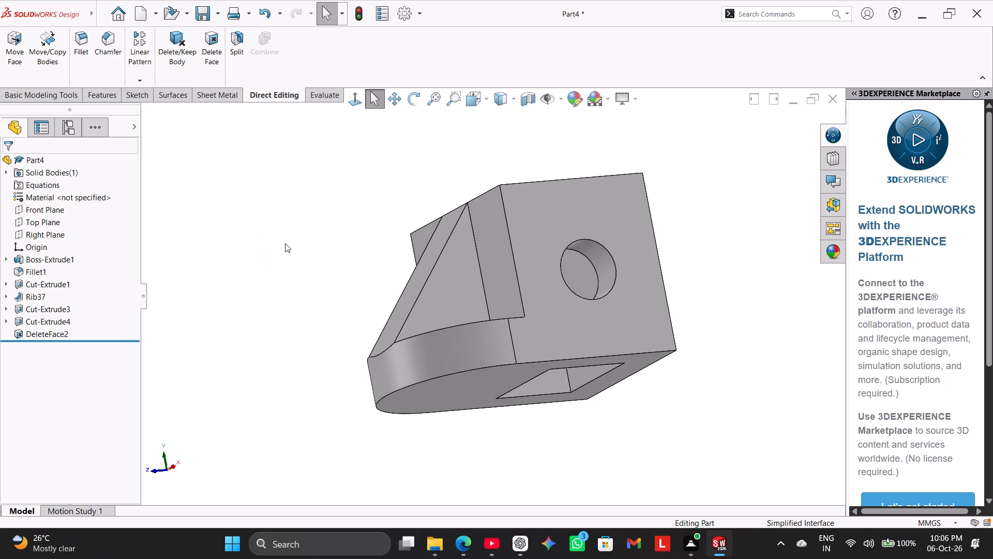
middle_click_drag(312, 267, 330, 316)
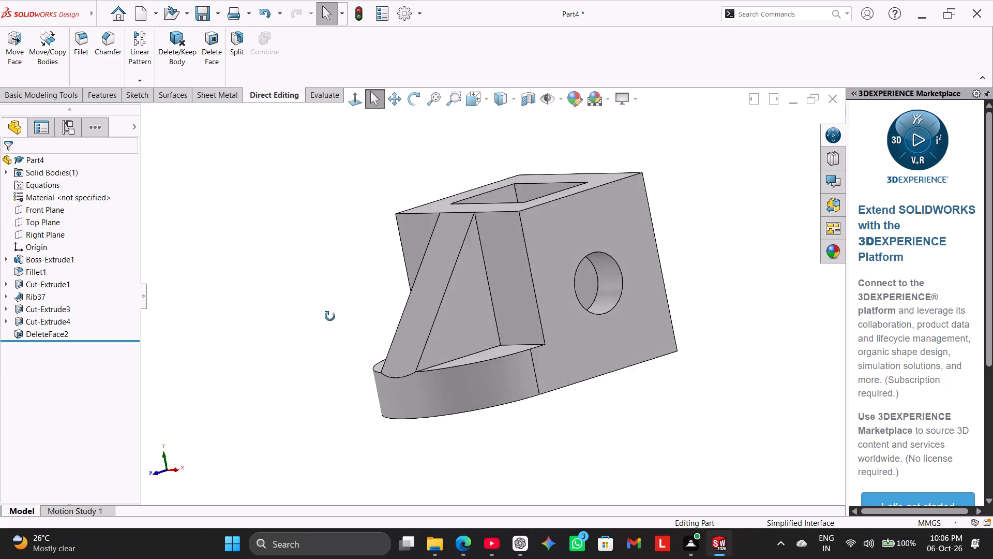
middle_click_drag(330, 316, 366, 386)
scroll(365, 387, "up", 1)
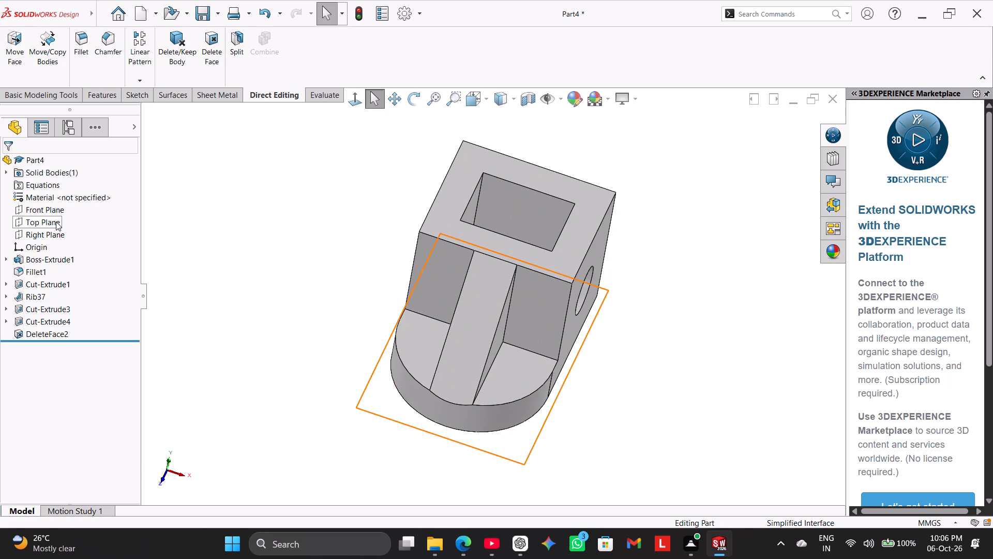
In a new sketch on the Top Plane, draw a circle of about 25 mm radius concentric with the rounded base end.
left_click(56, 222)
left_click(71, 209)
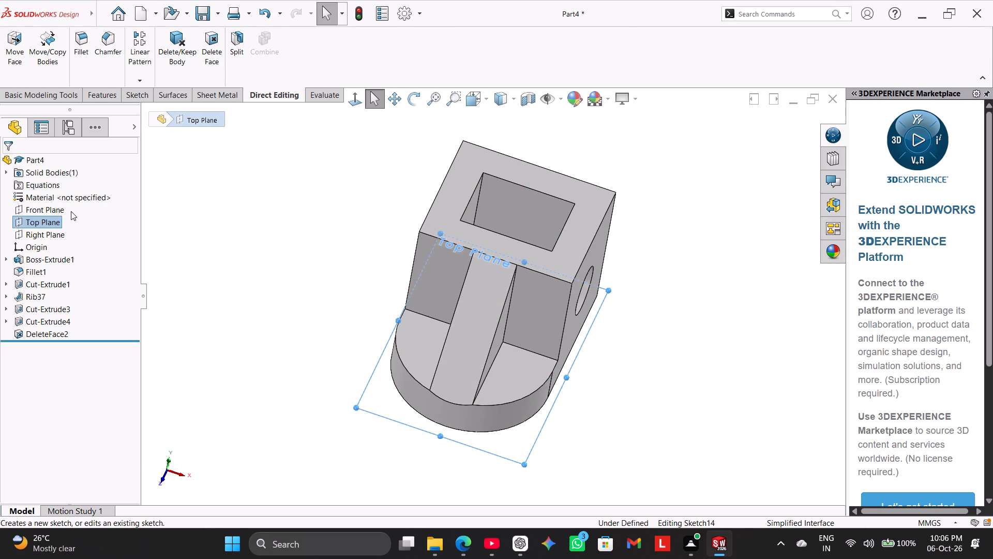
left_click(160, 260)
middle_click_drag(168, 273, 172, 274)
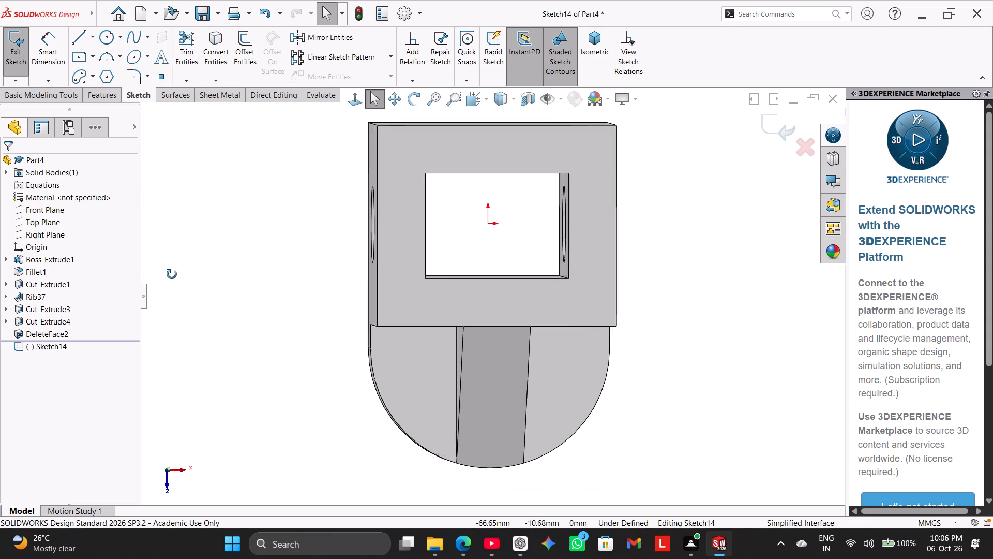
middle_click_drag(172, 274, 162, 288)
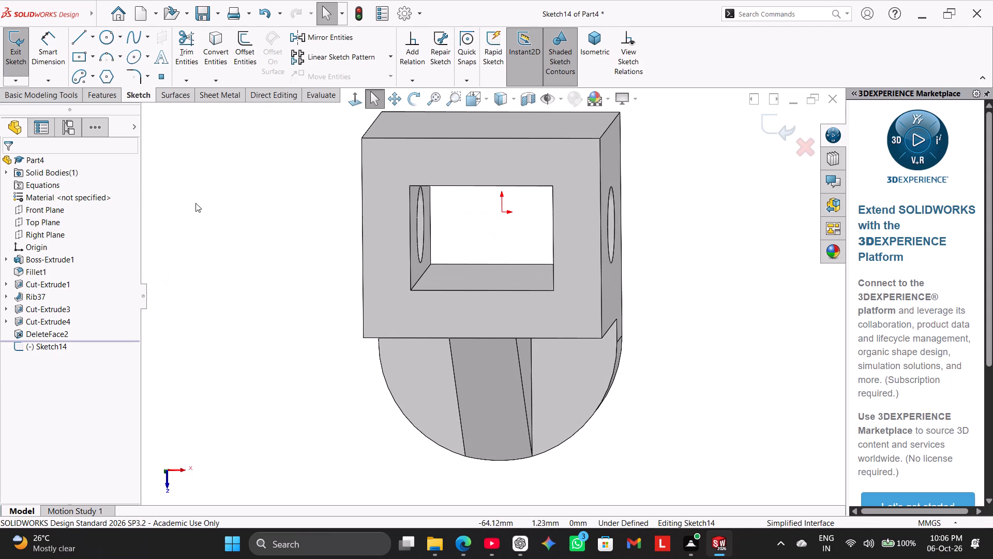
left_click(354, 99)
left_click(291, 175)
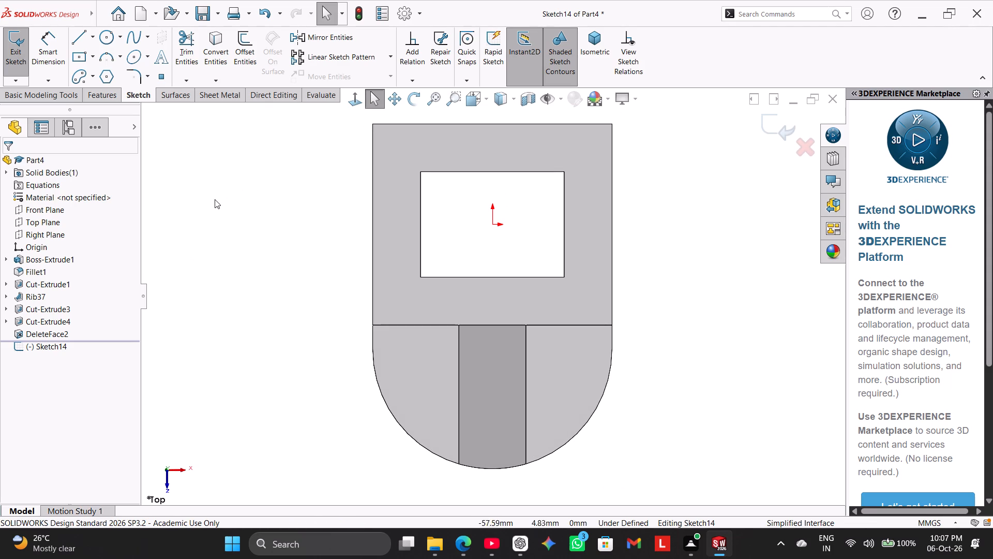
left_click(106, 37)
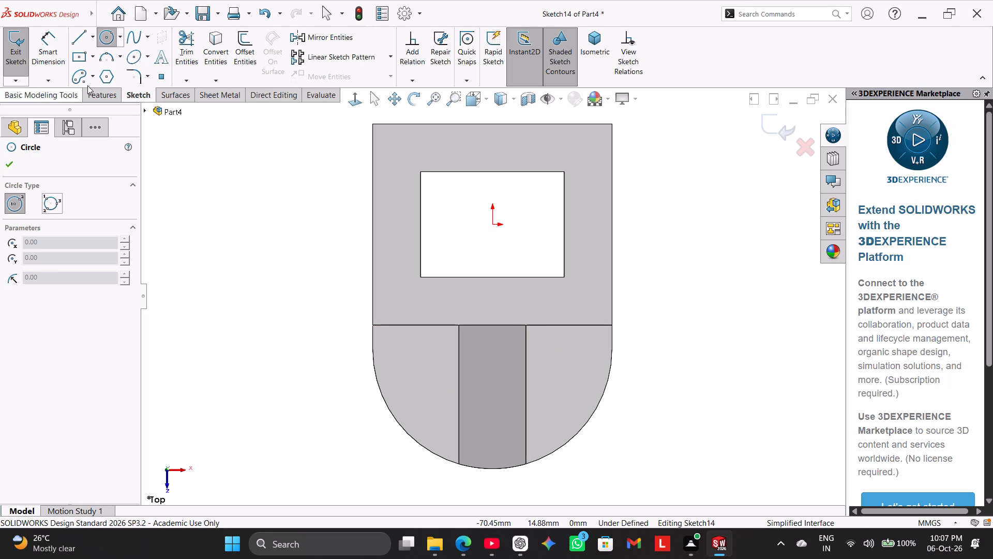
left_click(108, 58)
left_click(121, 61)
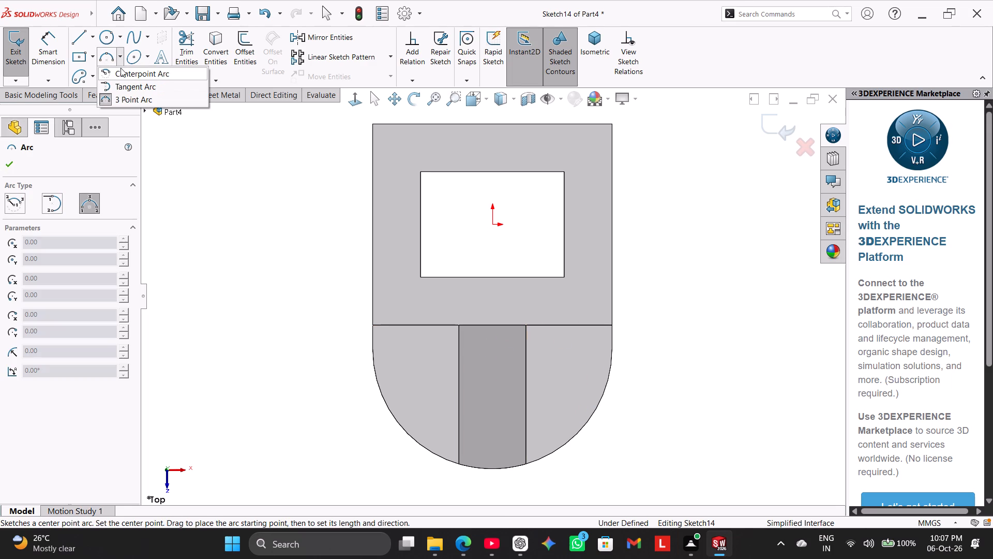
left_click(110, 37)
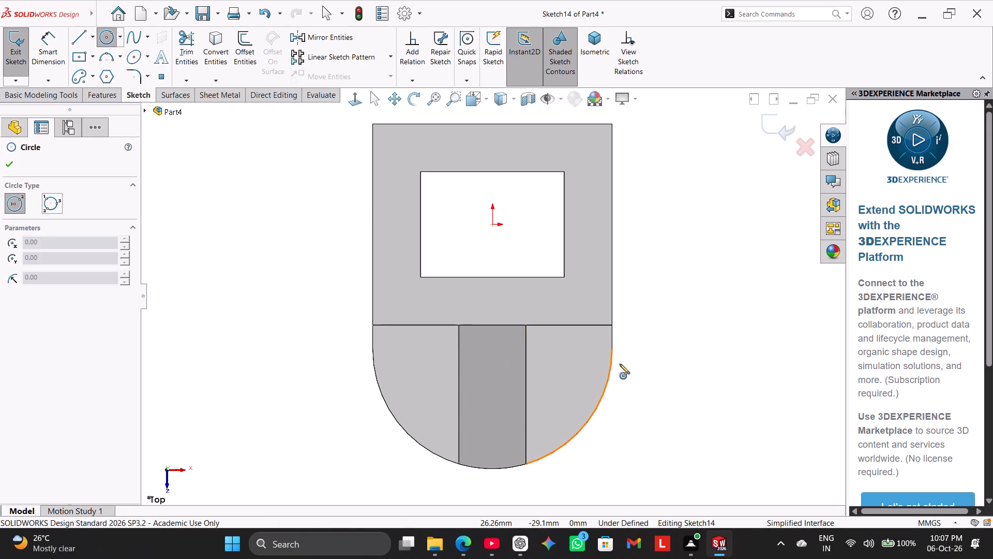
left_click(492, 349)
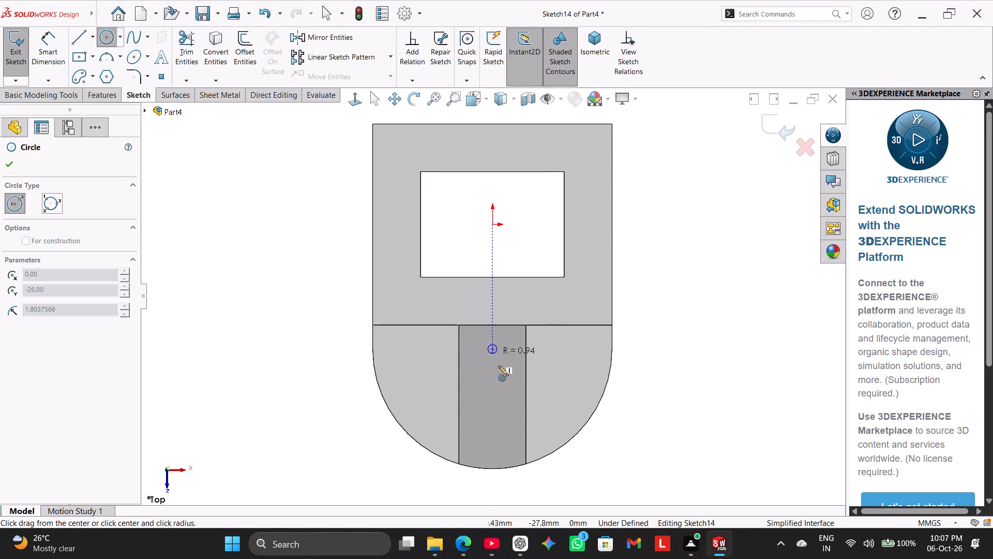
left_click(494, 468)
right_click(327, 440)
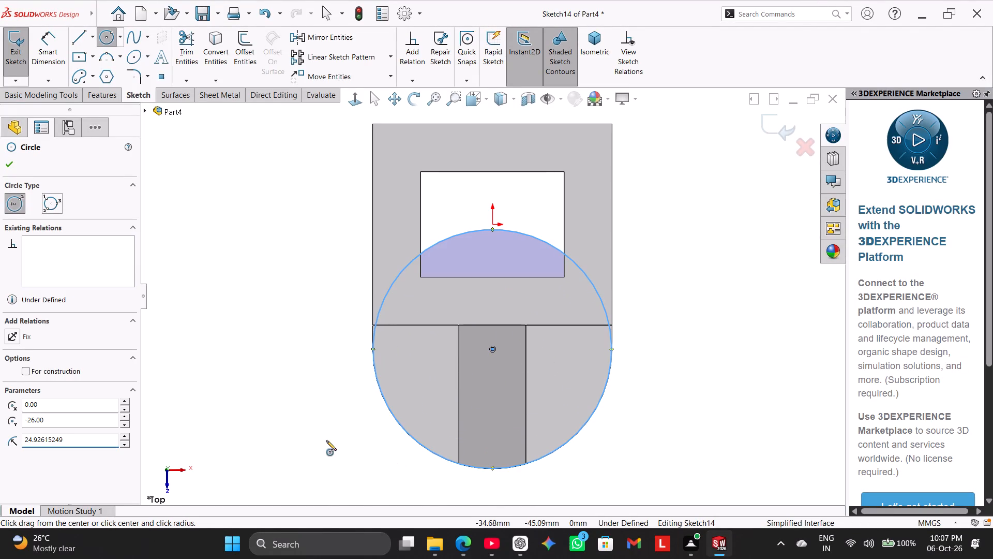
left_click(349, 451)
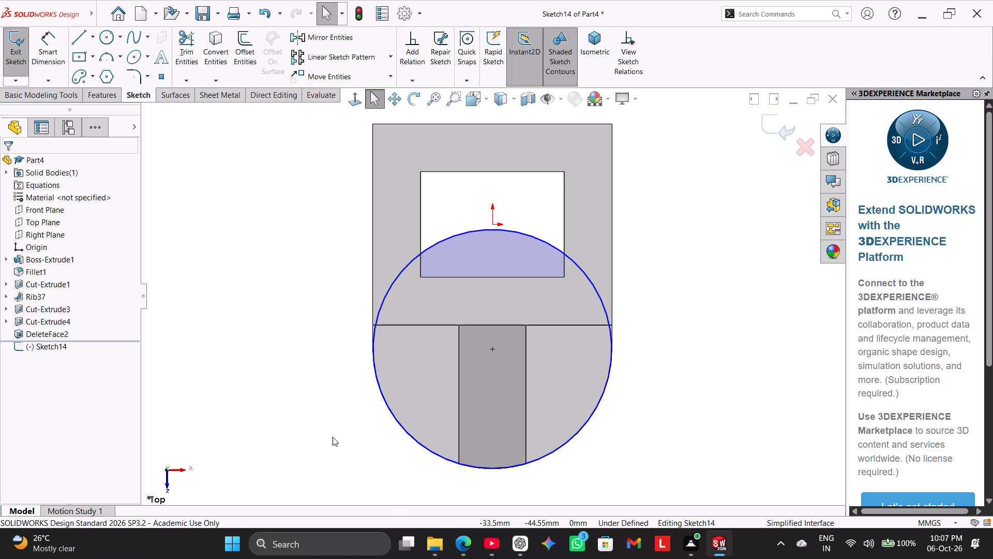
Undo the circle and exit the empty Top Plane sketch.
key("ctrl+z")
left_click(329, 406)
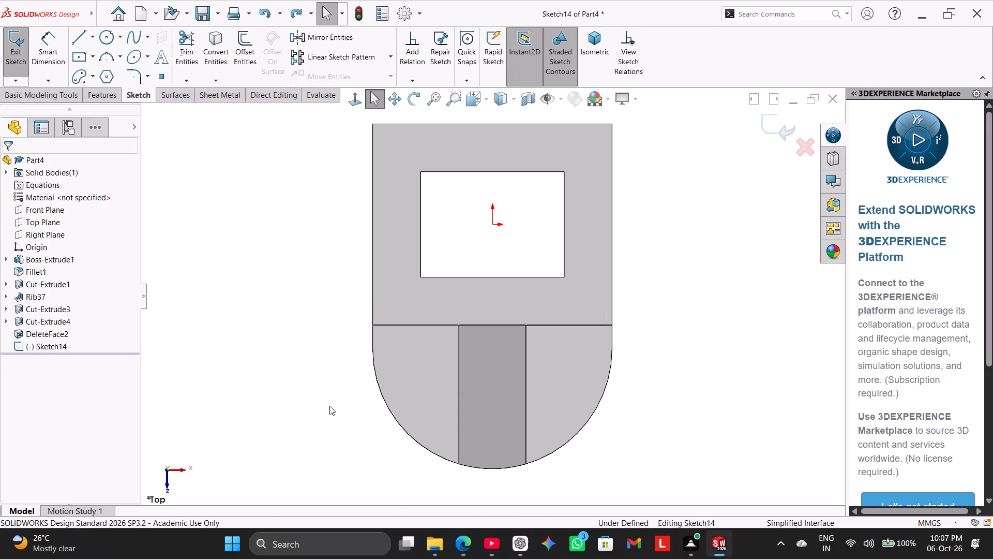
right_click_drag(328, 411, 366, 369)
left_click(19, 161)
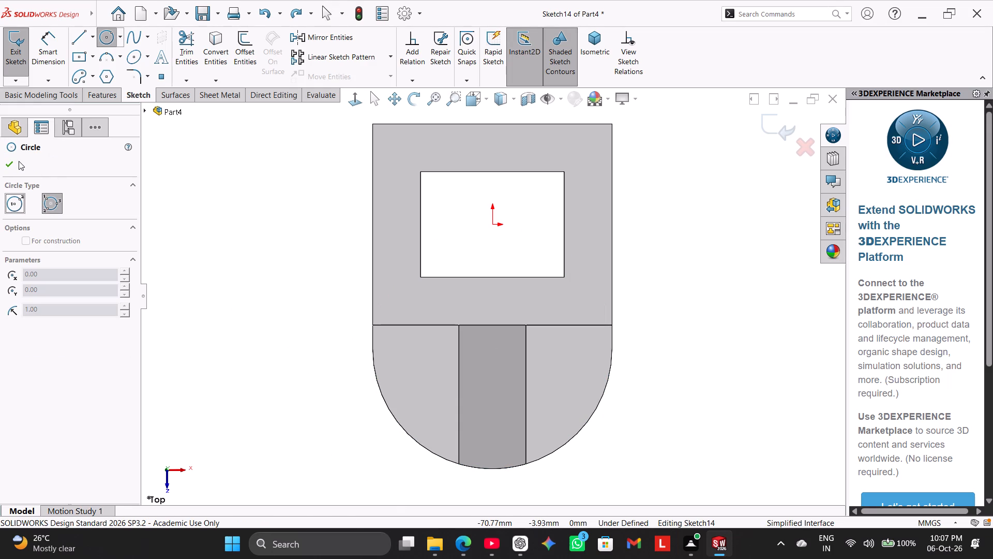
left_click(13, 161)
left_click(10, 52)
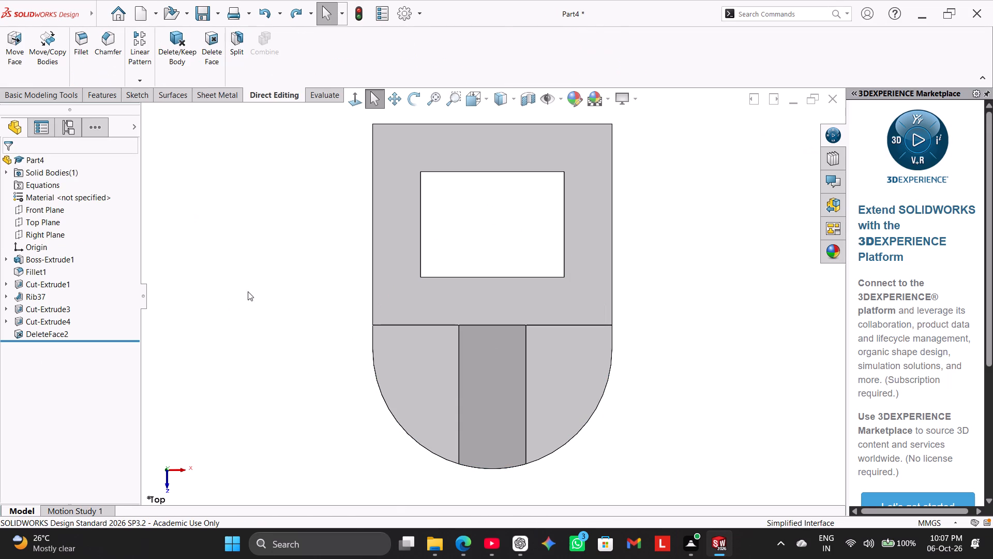
Return to the isometric view and save the part as Reinforced Hollow Mount in the Work folder.
right_click_drag(261, 291, 491, 157)
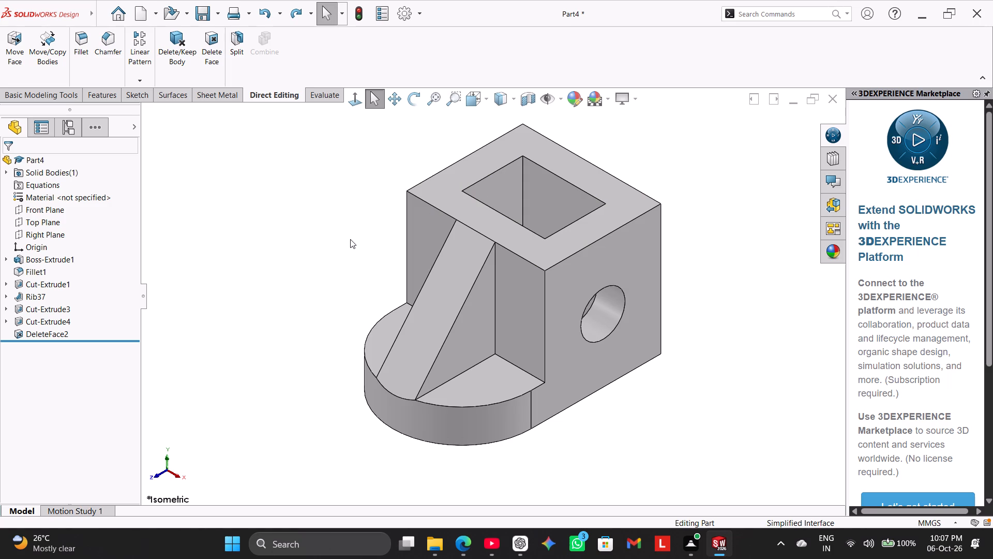
left_click(269, 148)
left_click(139, 94)
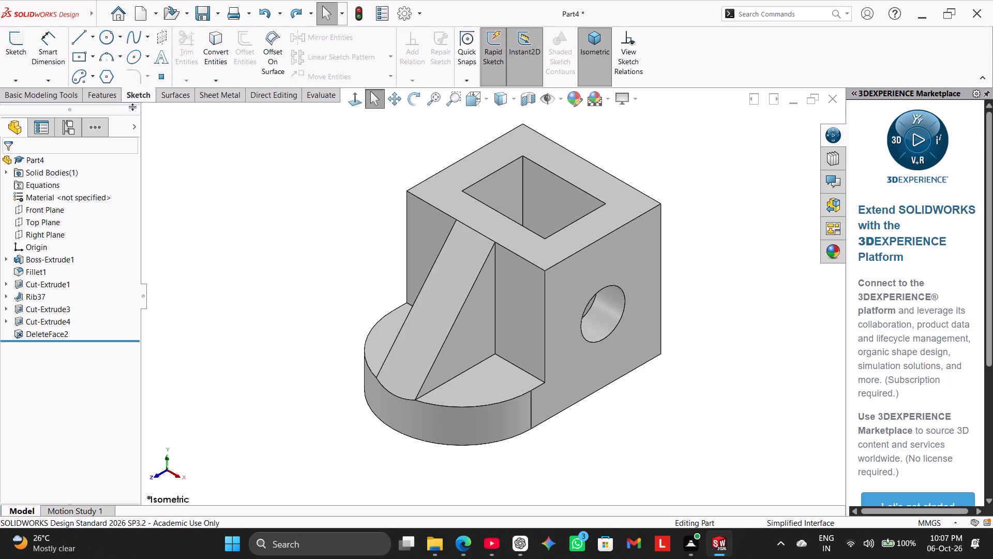
left_click(213, 12)
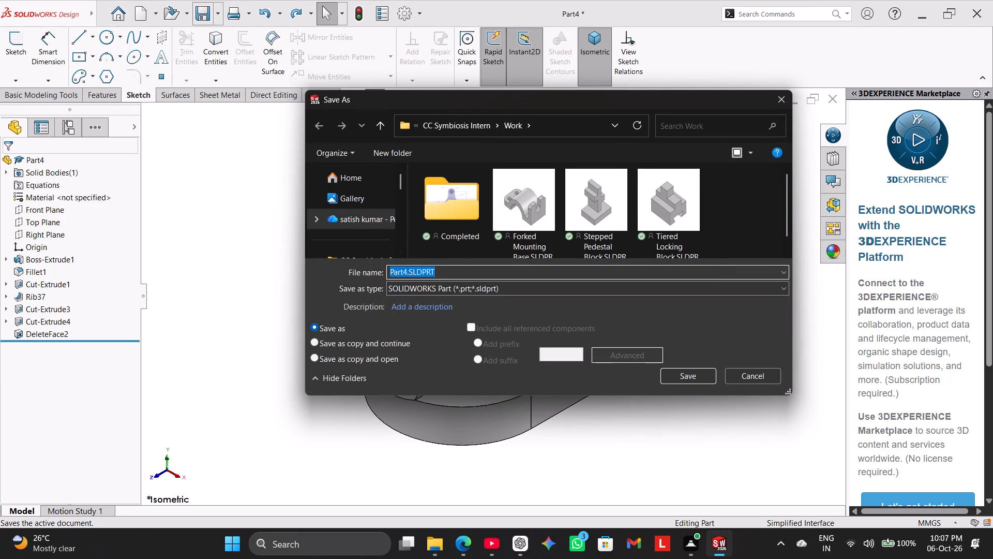
key("ctrl+v")
left_click(694, 373)
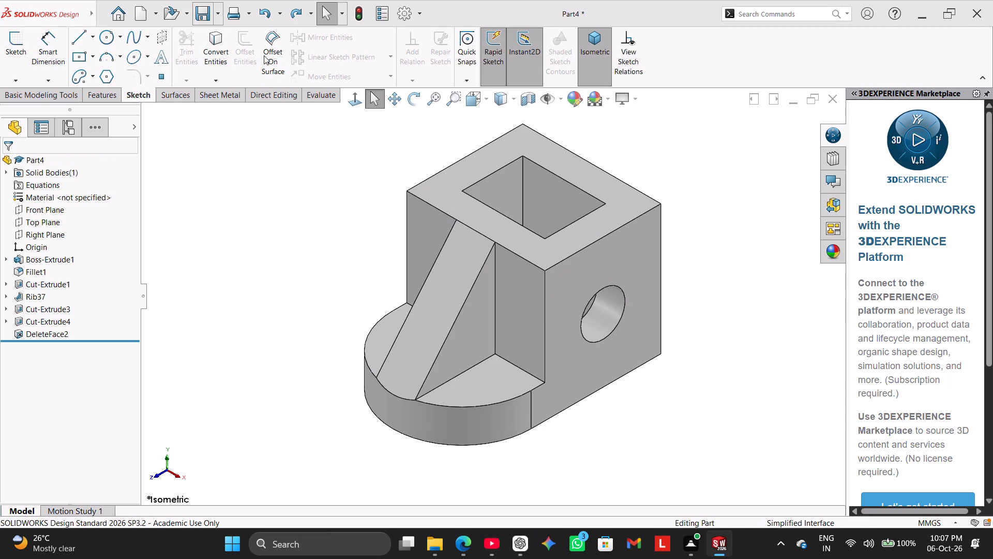
Save a PDF version of the part as Reinforced Hollow Mount.pdf in the Work folder.
left_click(218, 14)
left_click(240, 46)
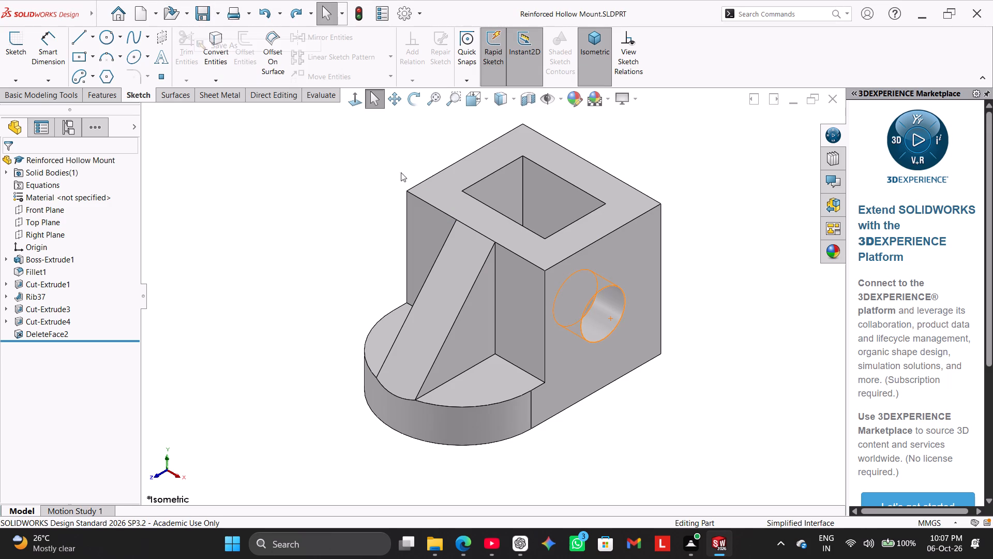
left_click(494, 288)
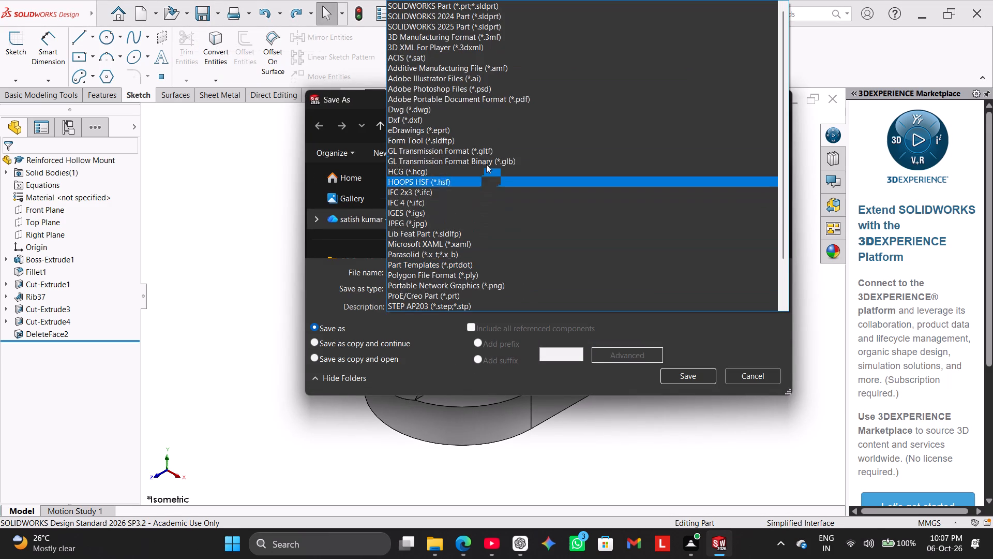
left_click(517, 98)
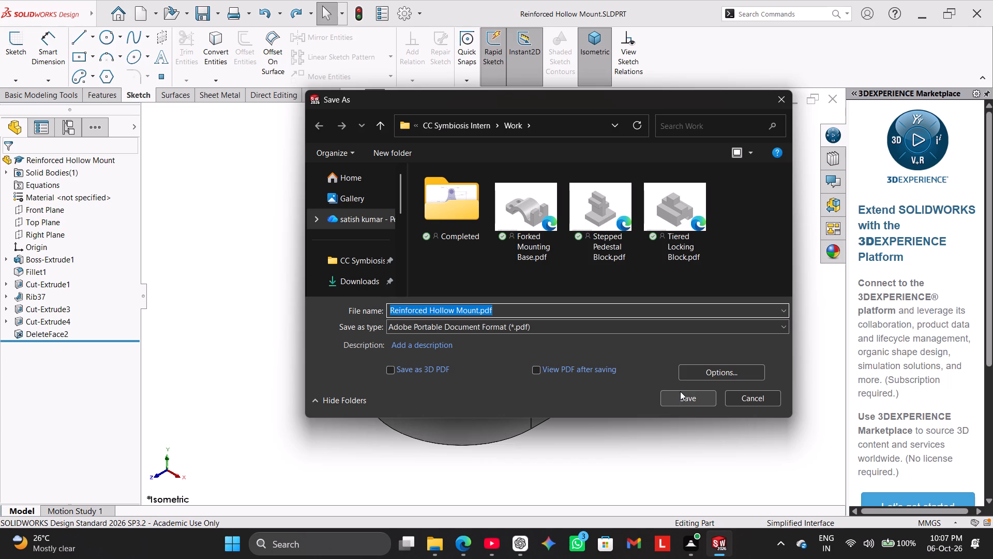
left_click(680, 391)
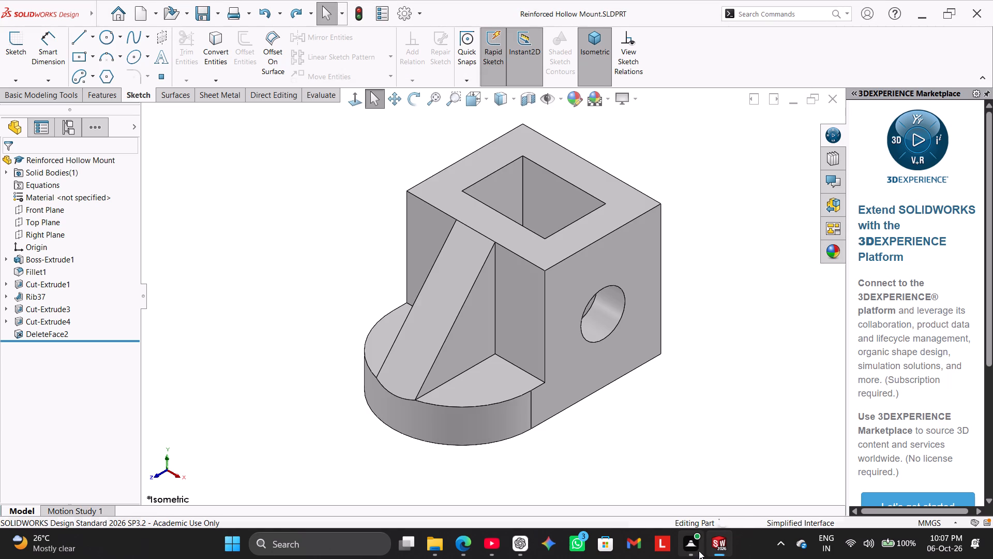